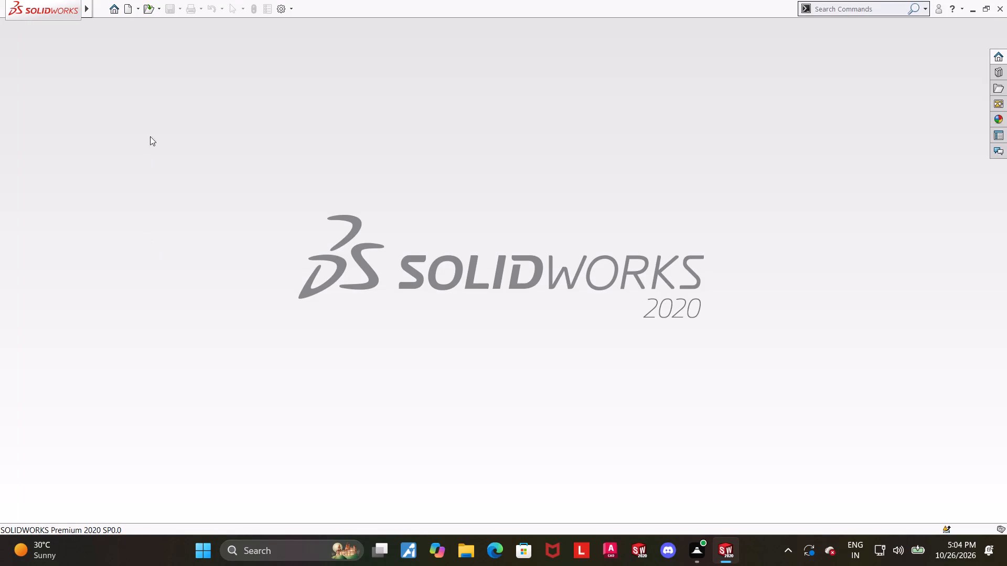
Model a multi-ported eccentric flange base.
Create a new part document and open a sketch on the Top Plane.
left_click(122, 12)
double_click(242, 236)
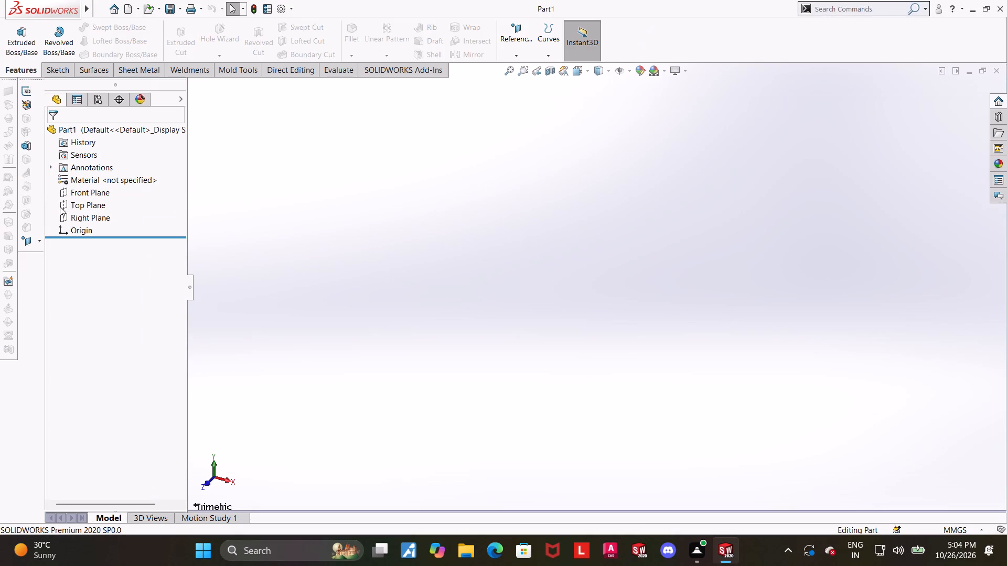
left_click(76, 204)
left_click(88, 188)
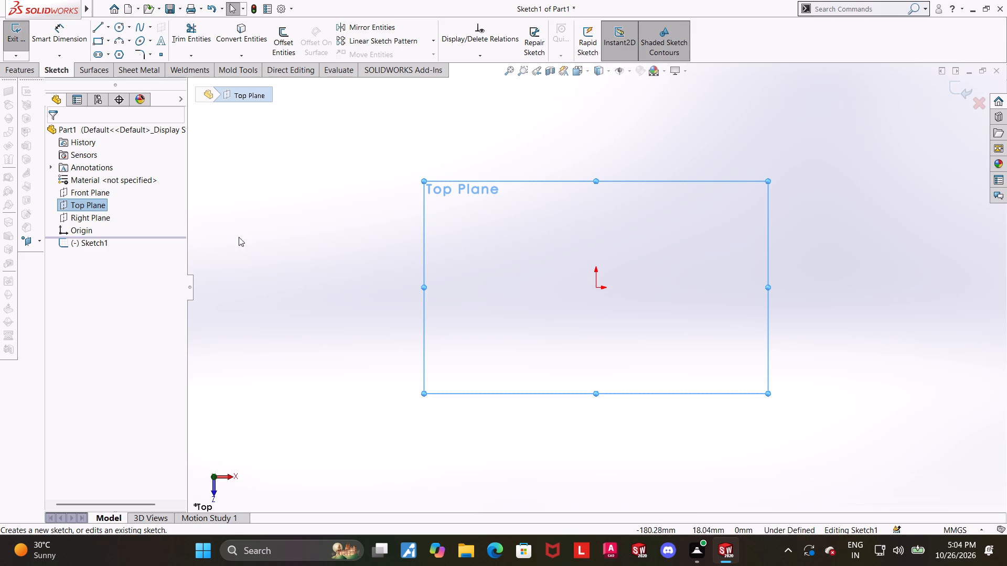
Sketch a circle centred on the origin, about 100 mm in diameter.
left_click(119, 28)
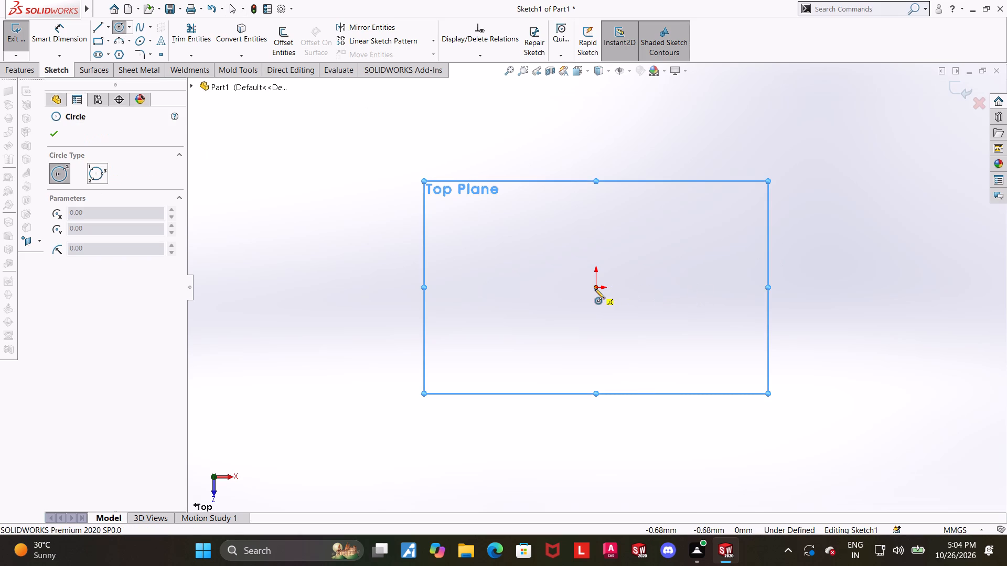
left_click(595, 289)
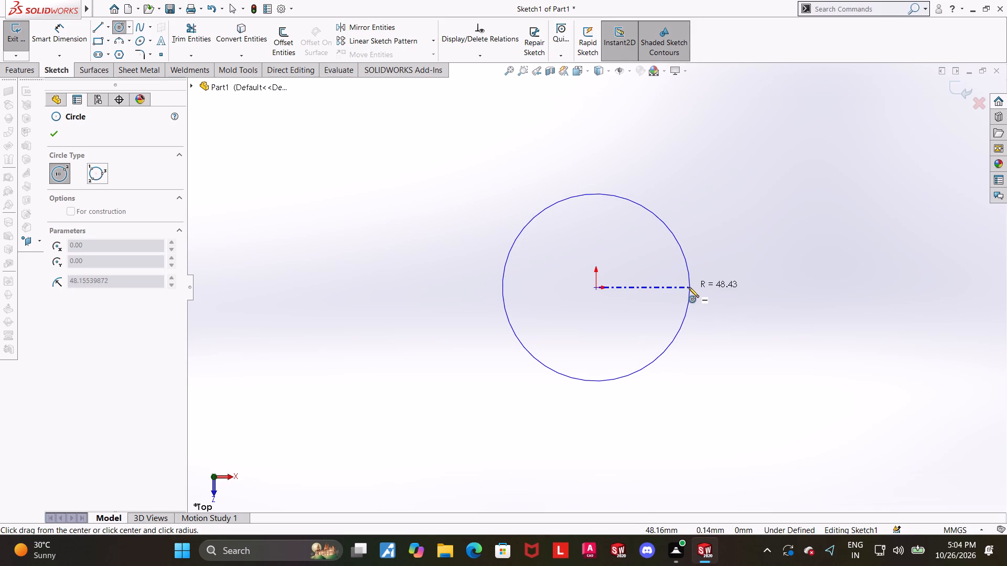
left_click(693, 289)
key("Escape")
Dimension the circle at the origin with a diameter of 63 mm (twice 31.5).
left_click(56, 46)
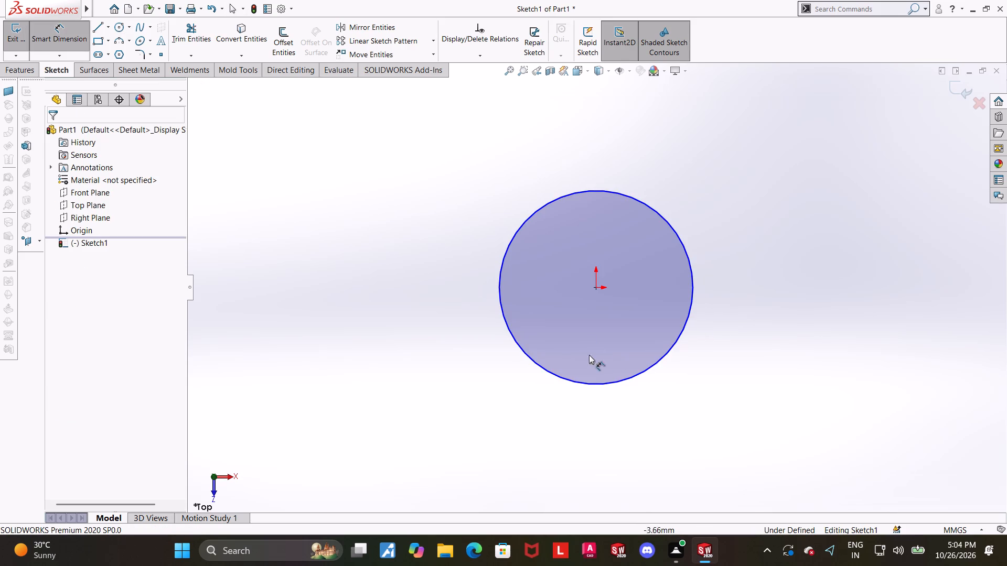
left_click(614, 380)
left_click(646, 417)
type("31")
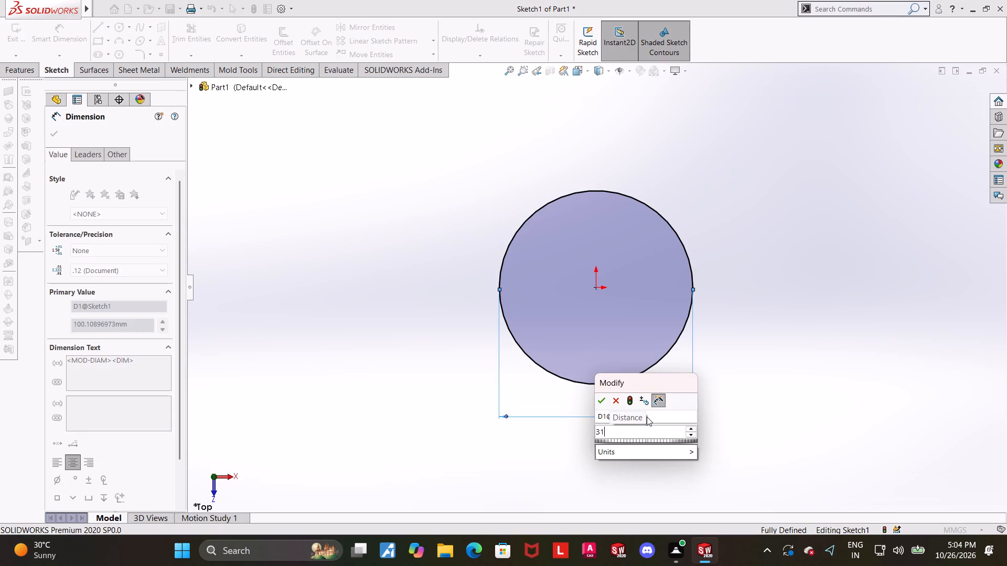
type(".5*2")
key("Return")
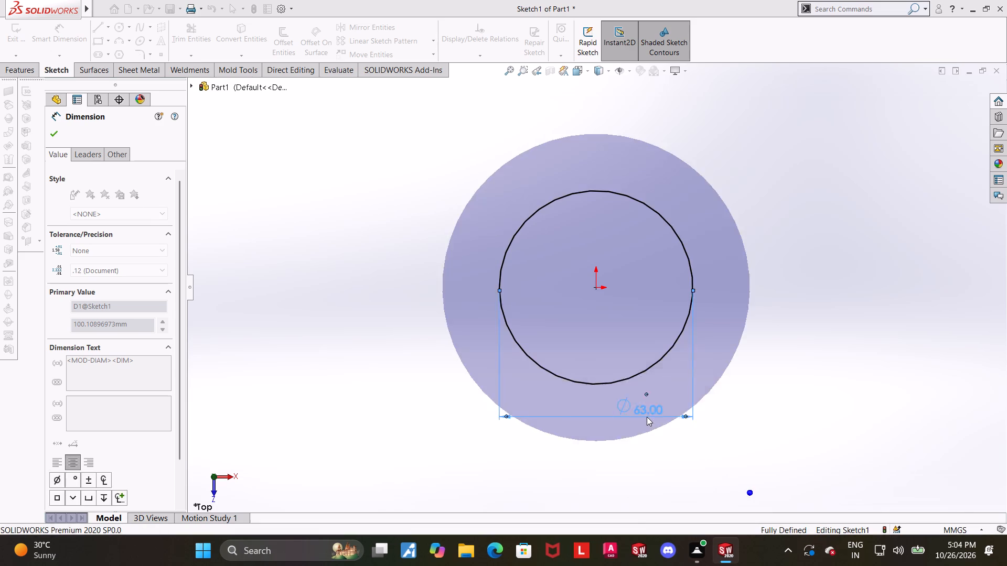
key("Escape")
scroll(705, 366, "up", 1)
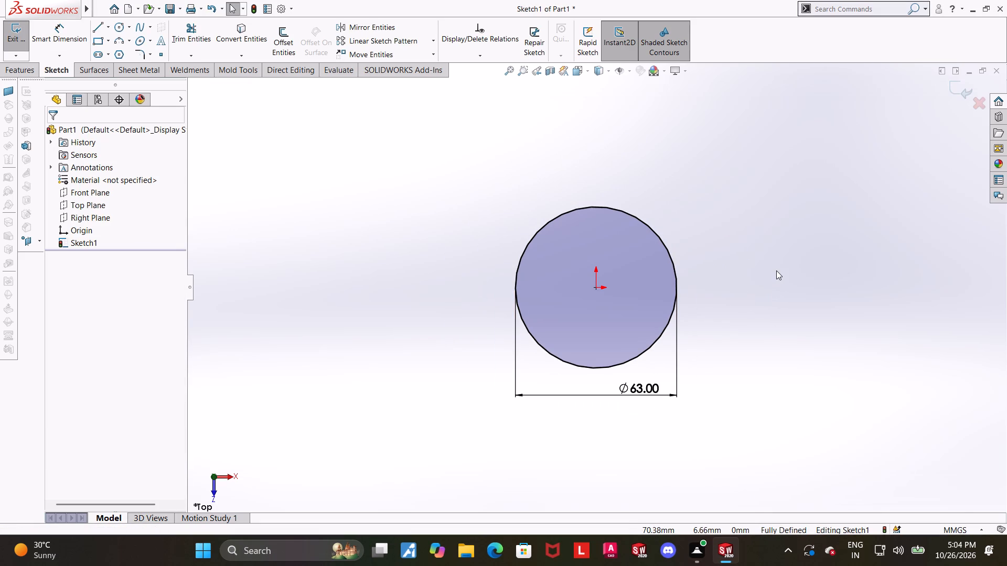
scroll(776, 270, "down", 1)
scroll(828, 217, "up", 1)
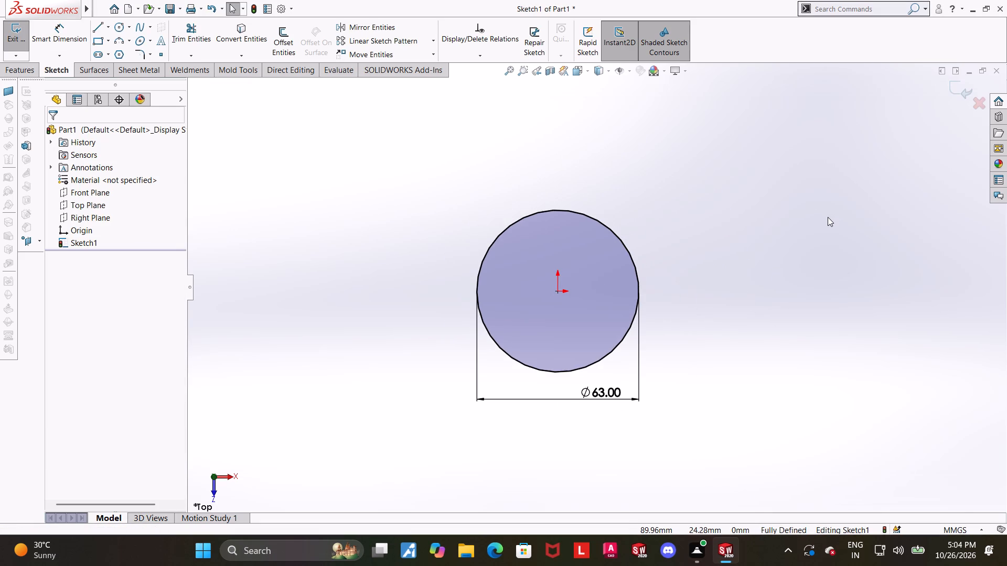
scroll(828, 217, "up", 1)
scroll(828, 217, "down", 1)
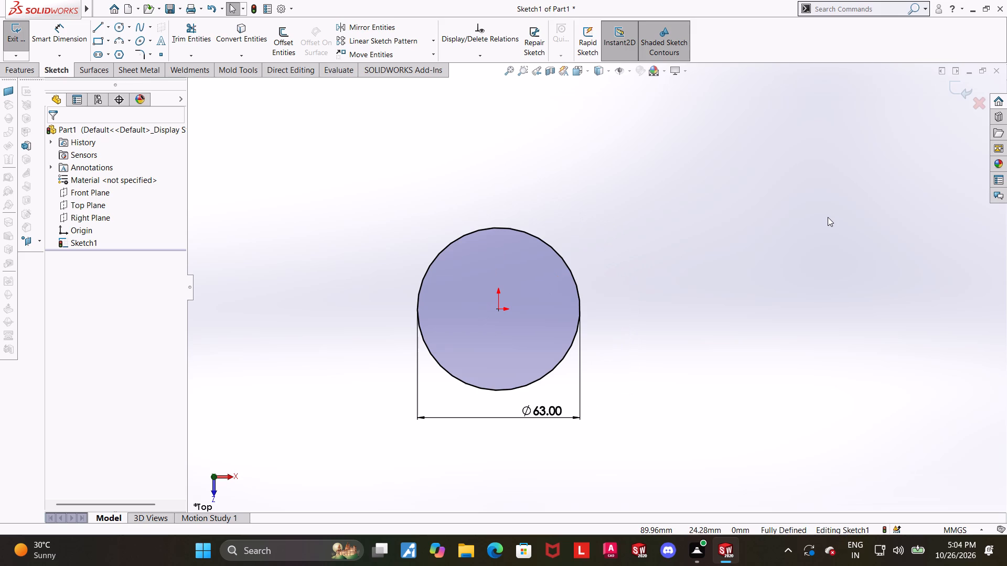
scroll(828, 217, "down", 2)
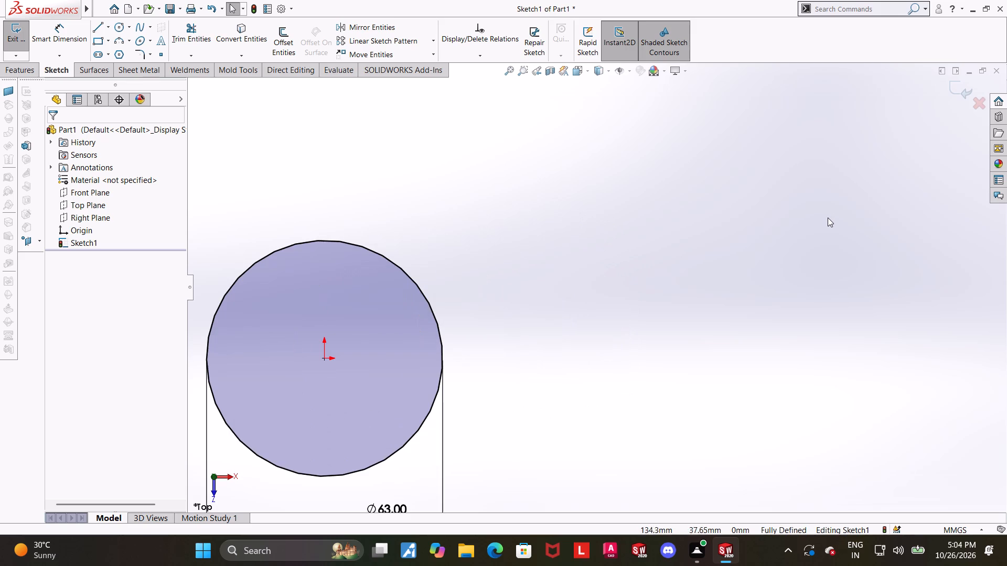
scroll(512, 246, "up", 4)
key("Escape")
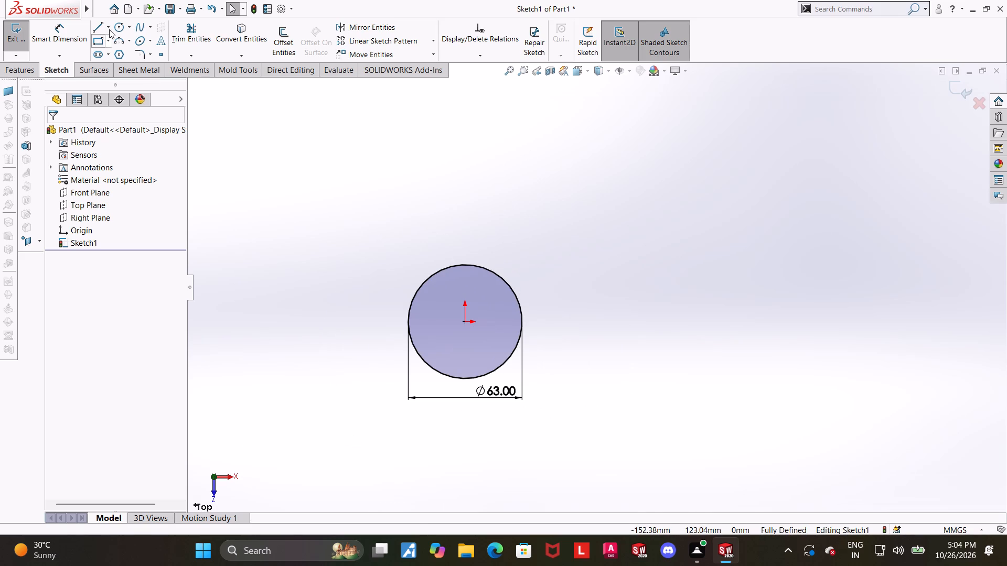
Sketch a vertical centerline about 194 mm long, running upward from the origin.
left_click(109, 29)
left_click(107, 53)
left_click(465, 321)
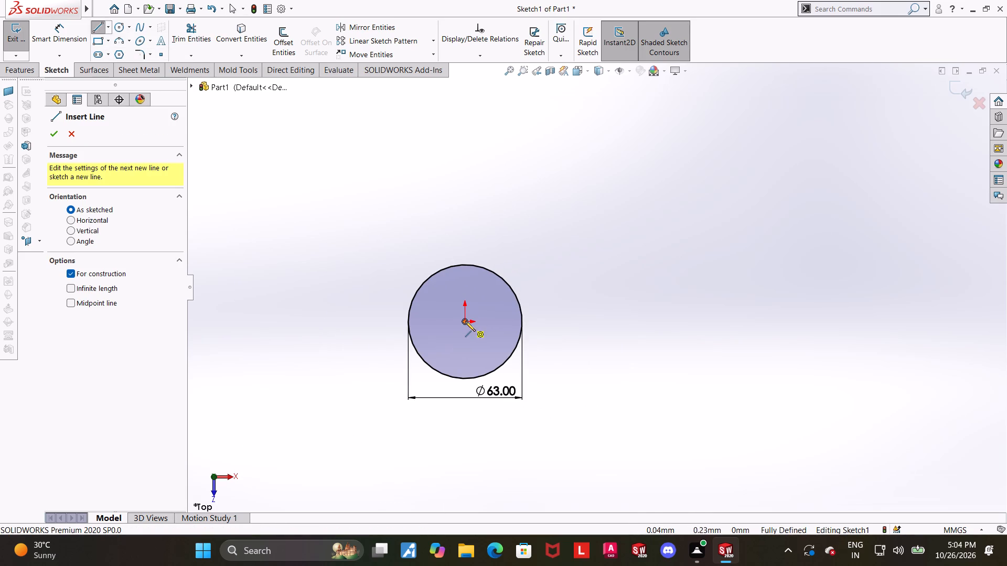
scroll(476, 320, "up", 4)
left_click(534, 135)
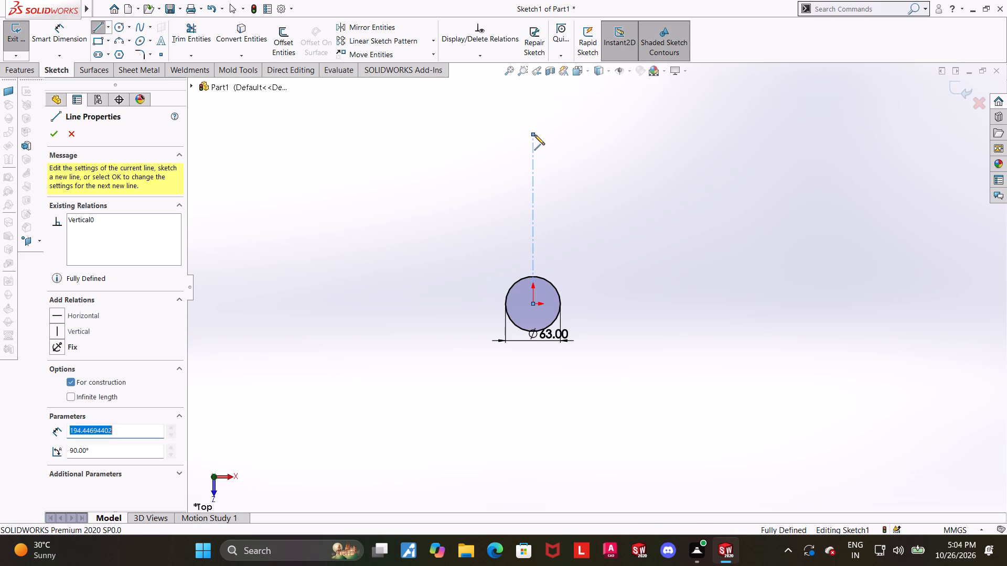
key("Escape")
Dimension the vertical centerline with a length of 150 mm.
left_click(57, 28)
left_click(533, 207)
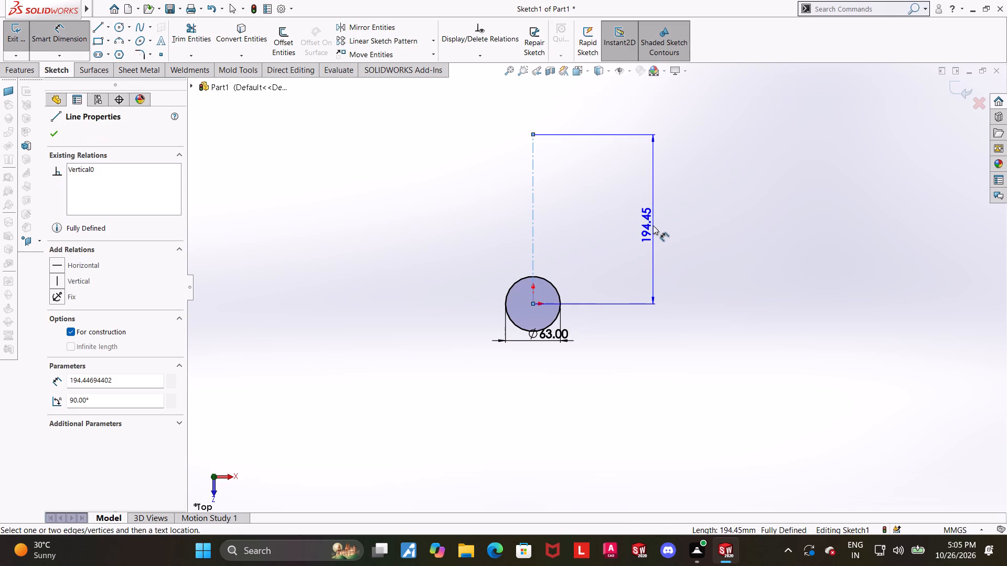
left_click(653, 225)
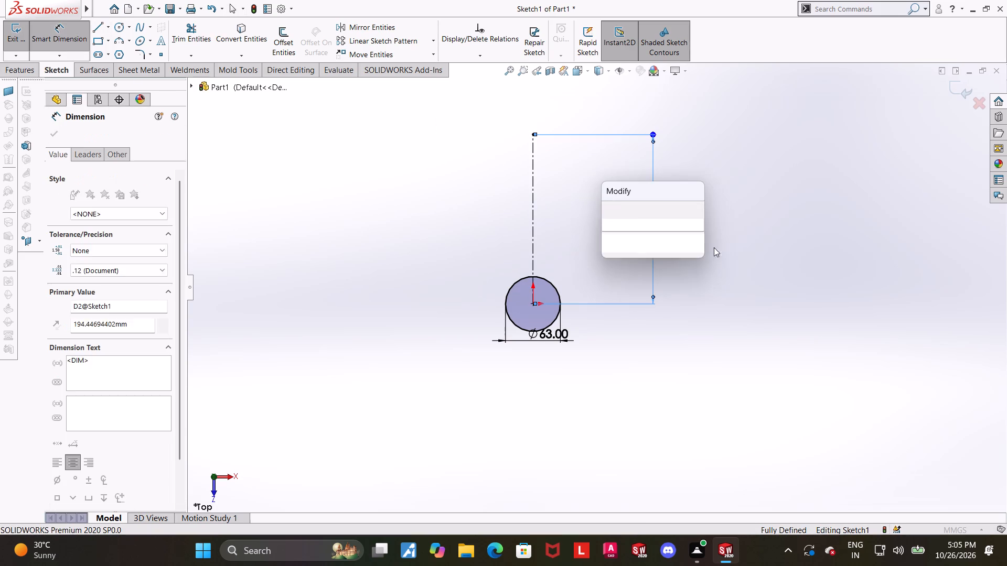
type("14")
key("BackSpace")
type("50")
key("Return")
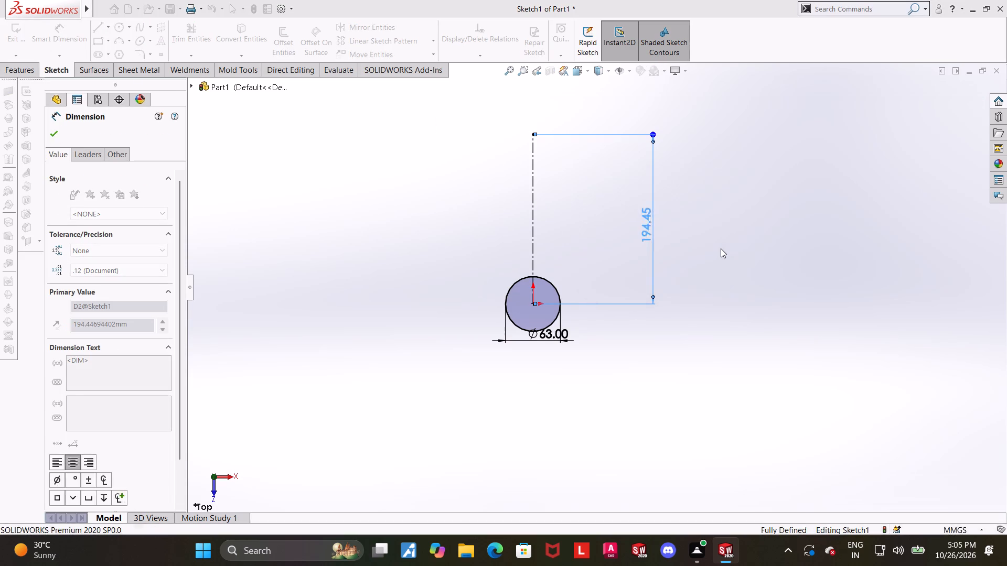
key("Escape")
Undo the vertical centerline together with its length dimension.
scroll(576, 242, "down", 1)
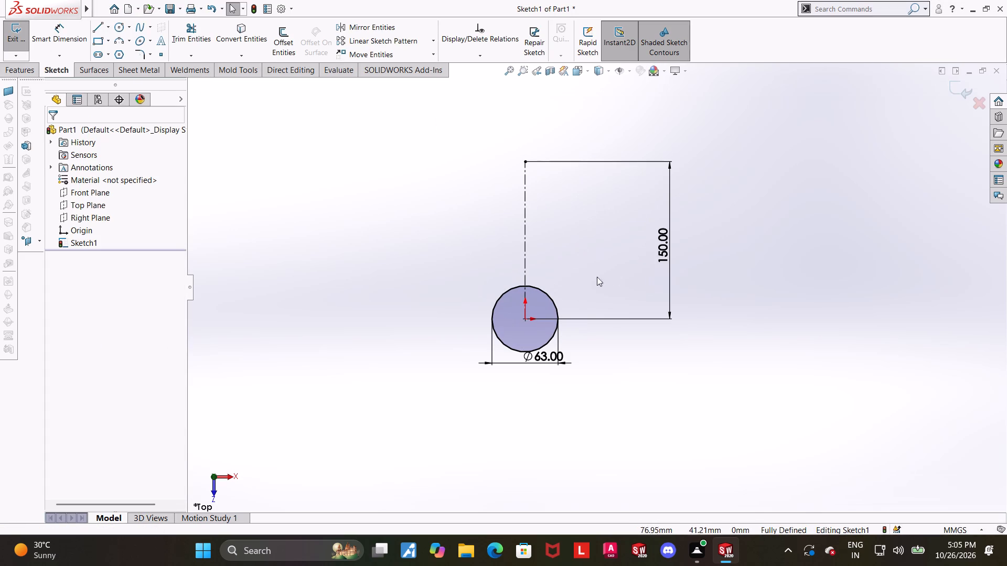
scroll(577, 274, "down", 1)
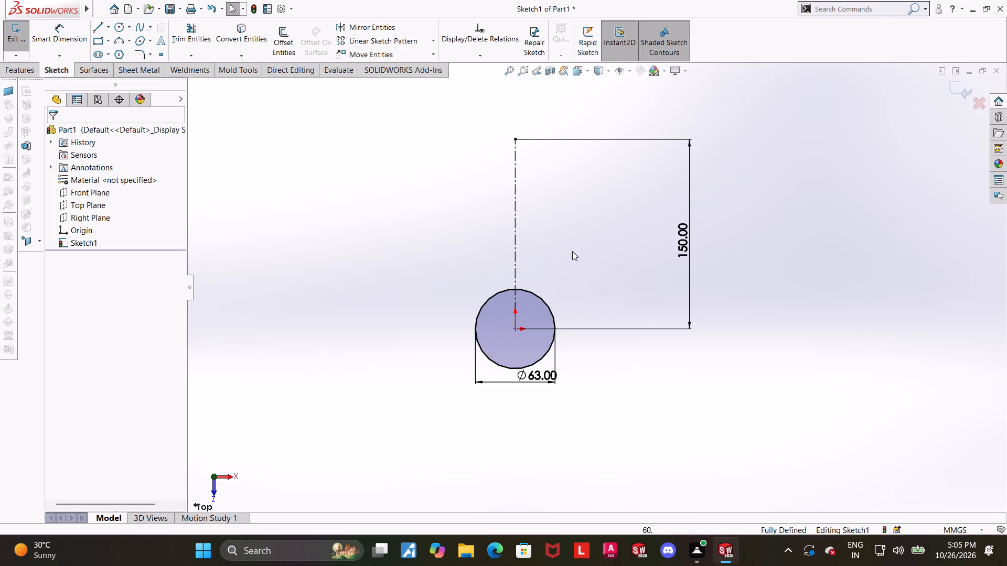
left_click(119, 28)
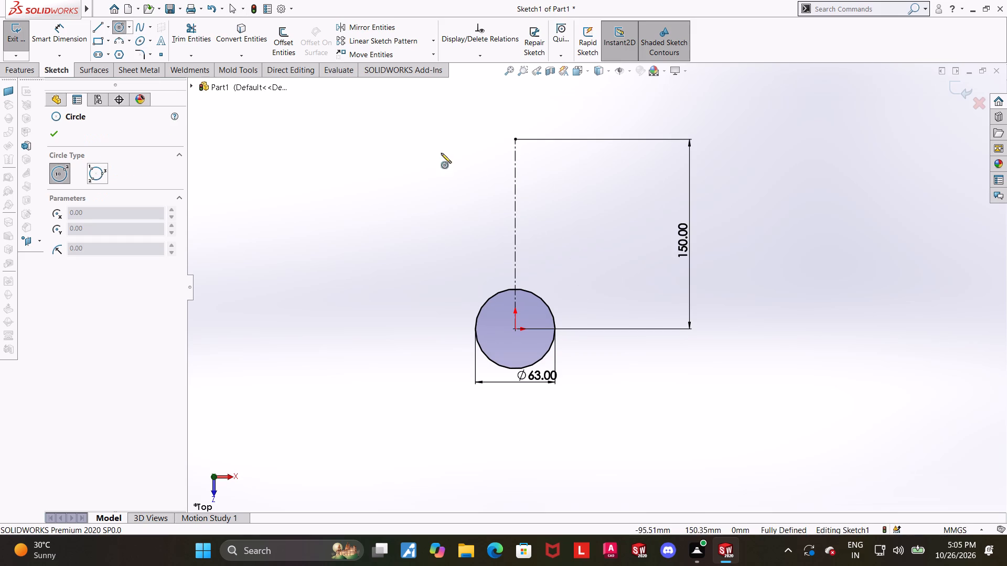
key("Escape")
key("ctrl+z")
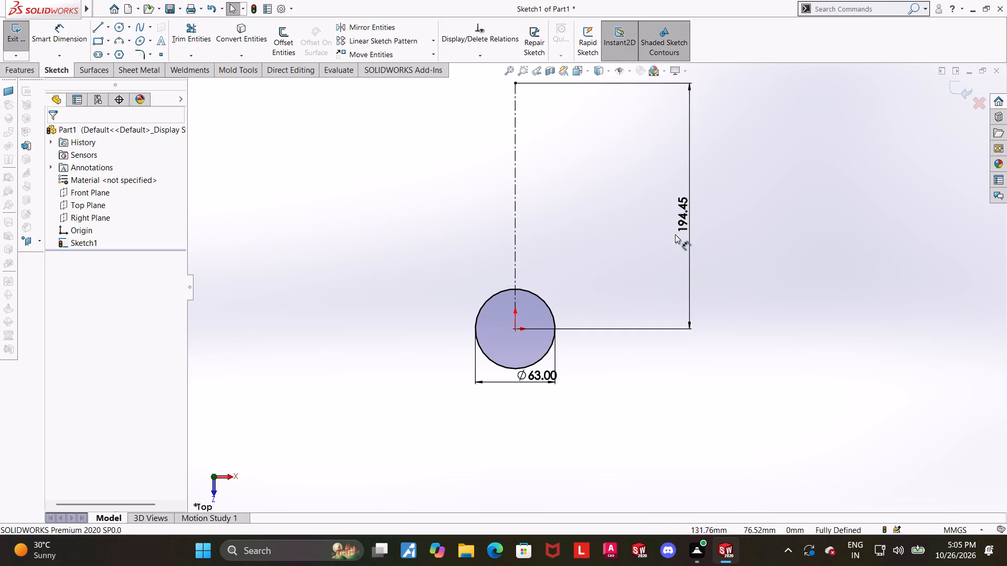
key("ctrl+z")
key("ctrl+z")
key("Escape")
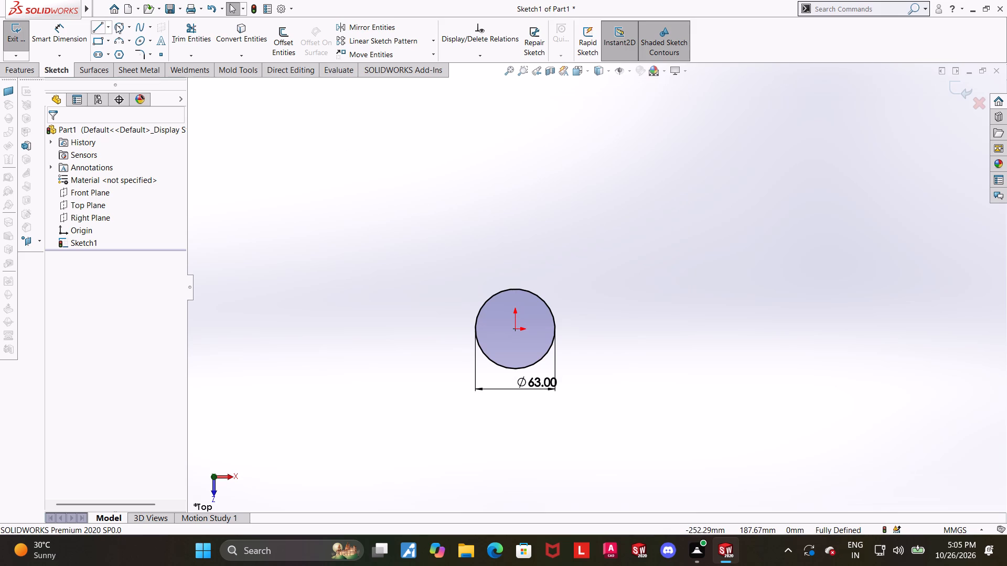
Sketch a second circle of about 59 mm radius, centred about 123 mm directly above the origin.
left_click(117, 25)
scroll(554, 226, "up", 2)
scroll(651, 260, "down", 1)
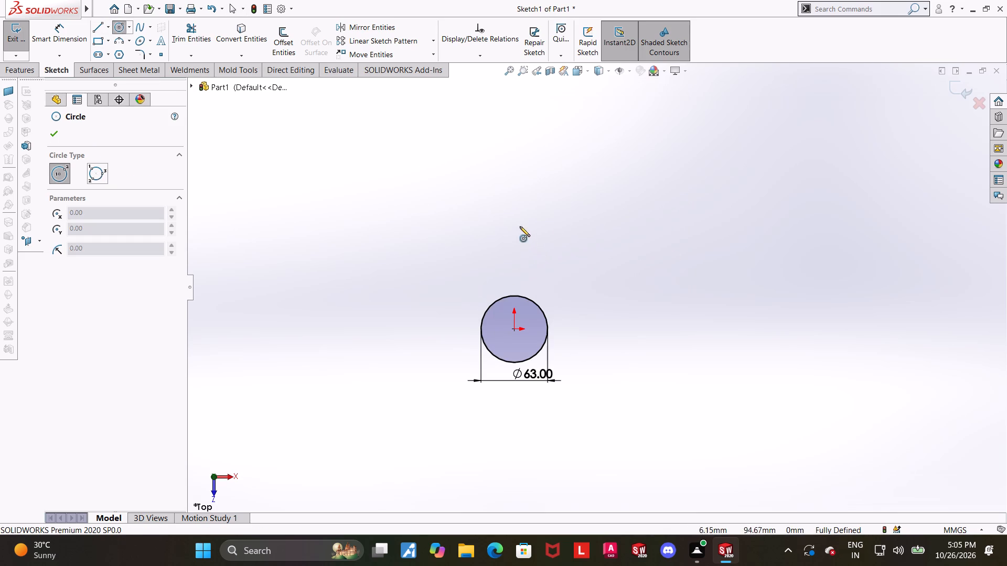
left_click(515, 199)
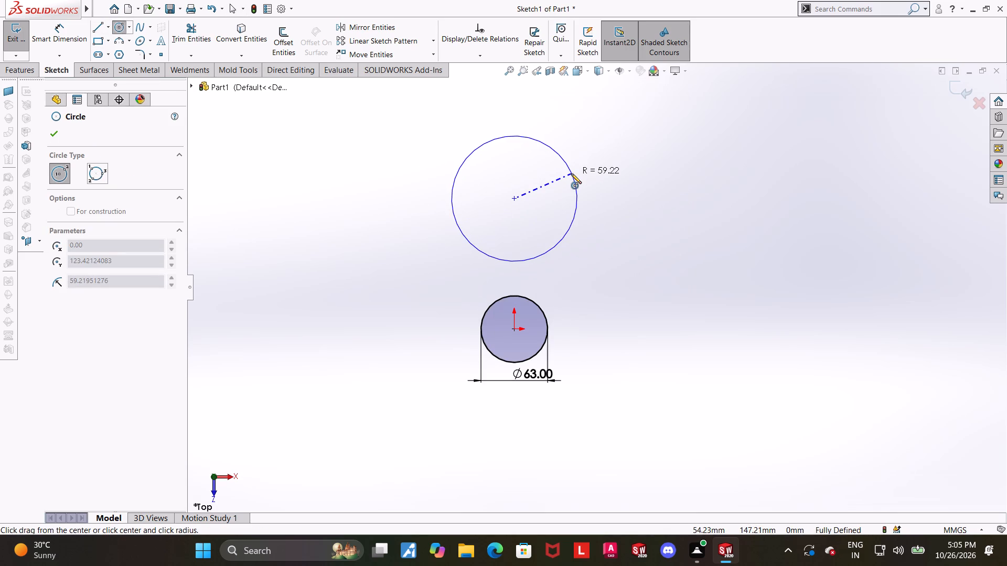
left_click(571, 173)
key("Escape")
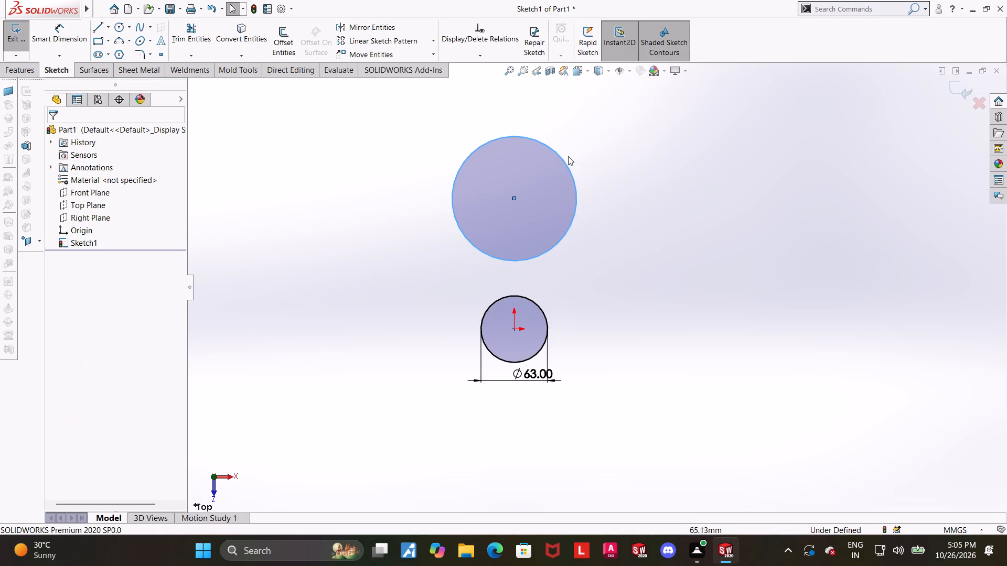
Dimension the upper circle with a diameter of 112 mm (twice 56).
left_click_drag(76, 34, 78, 34)
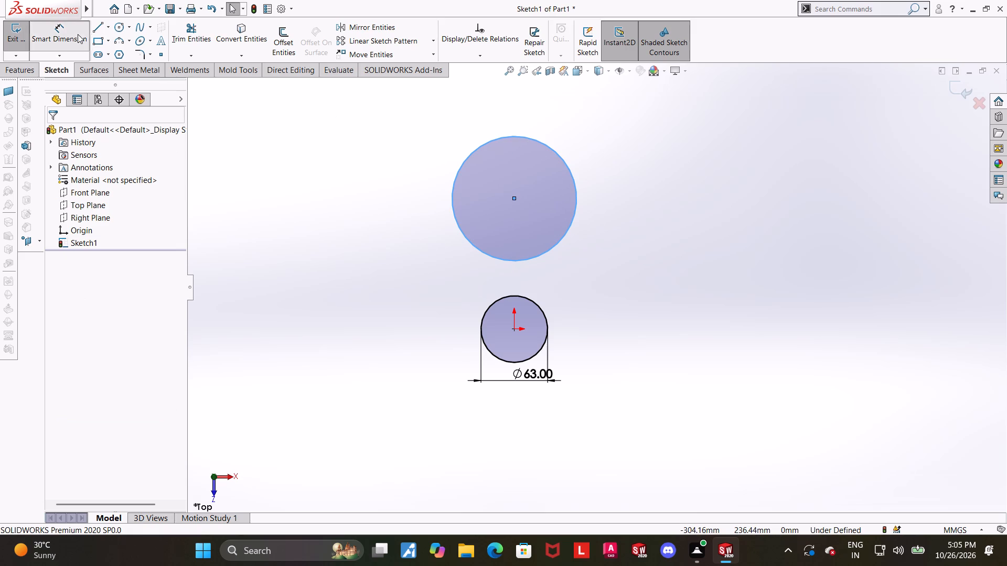
left_click_drag(78, 34, 86, 37)
left_click(560, 154)
left_click(585, 146)
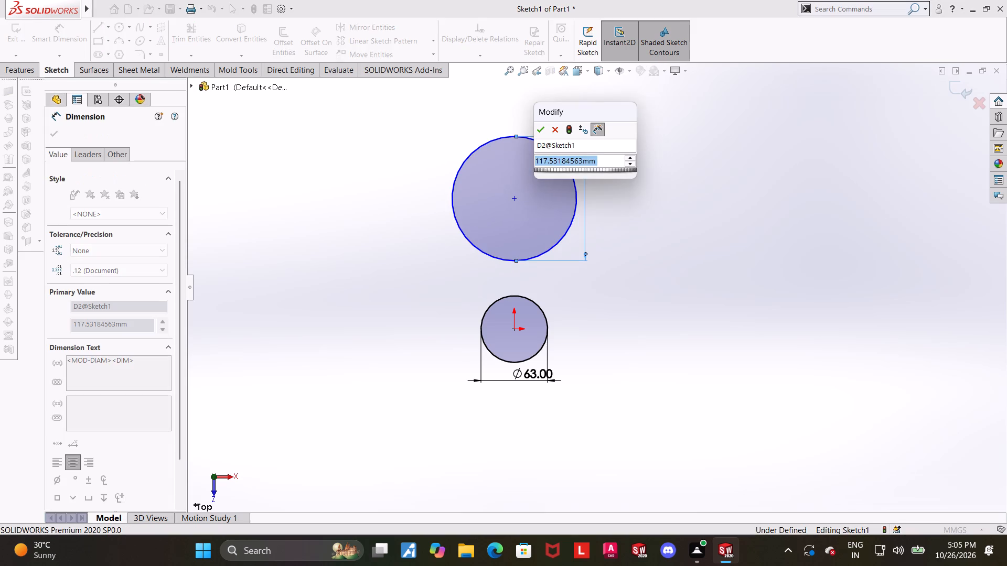
type("56")
type("*2")
key("Return")
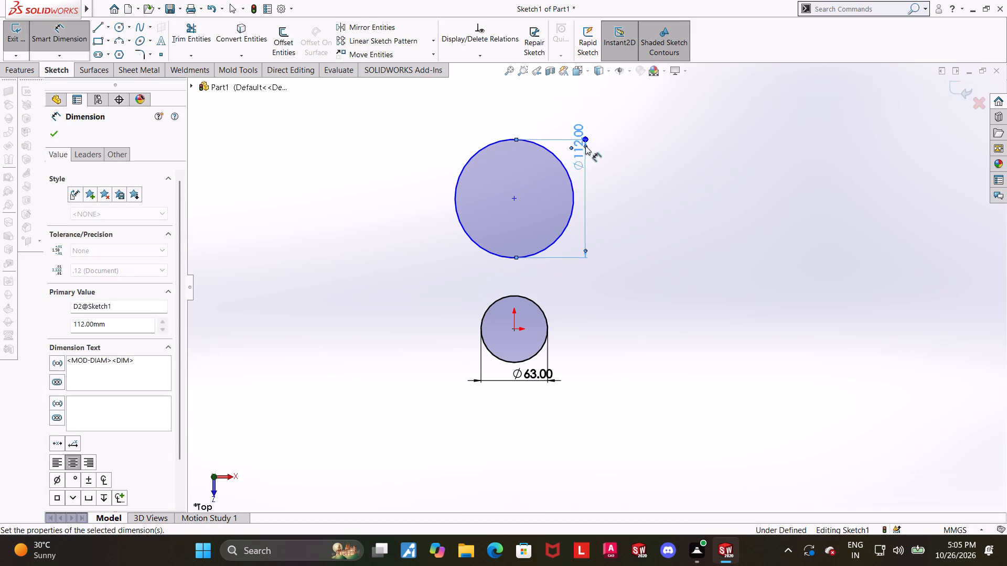
key("Escape")
left_click(630, 262)
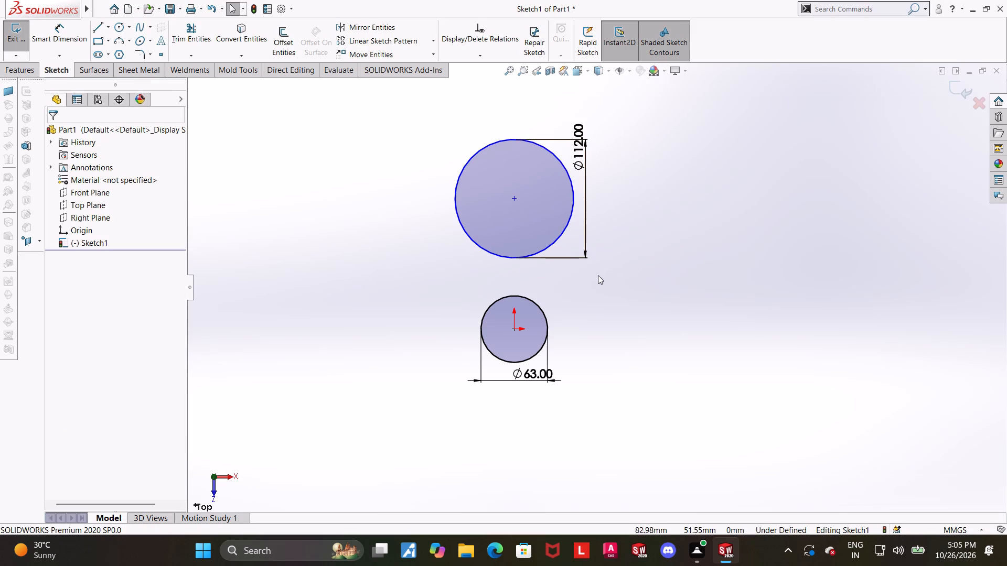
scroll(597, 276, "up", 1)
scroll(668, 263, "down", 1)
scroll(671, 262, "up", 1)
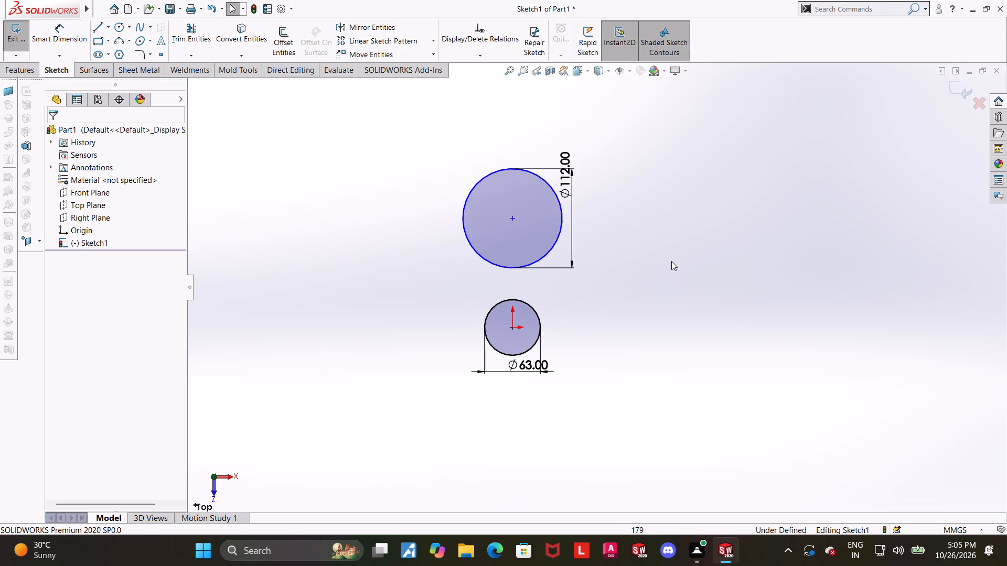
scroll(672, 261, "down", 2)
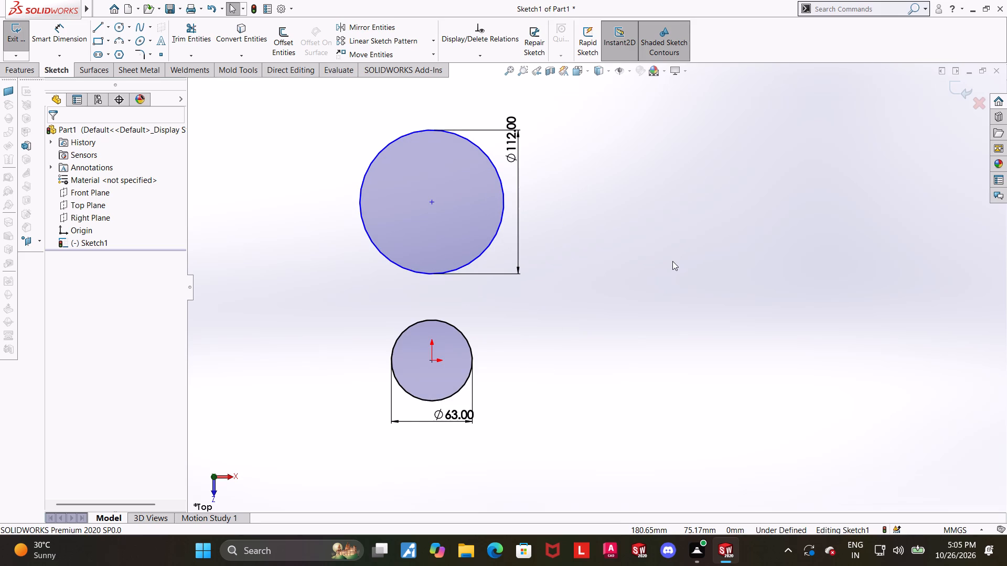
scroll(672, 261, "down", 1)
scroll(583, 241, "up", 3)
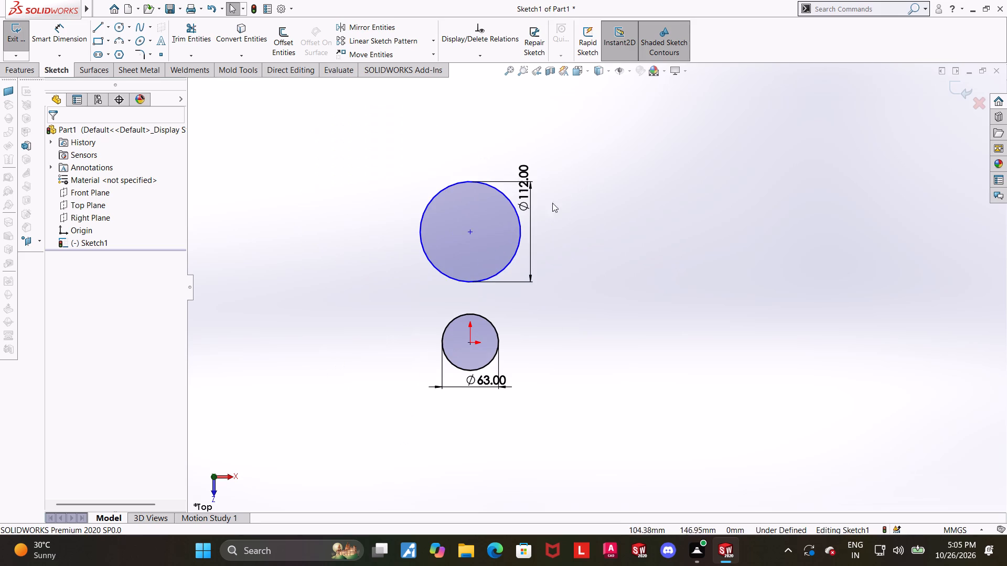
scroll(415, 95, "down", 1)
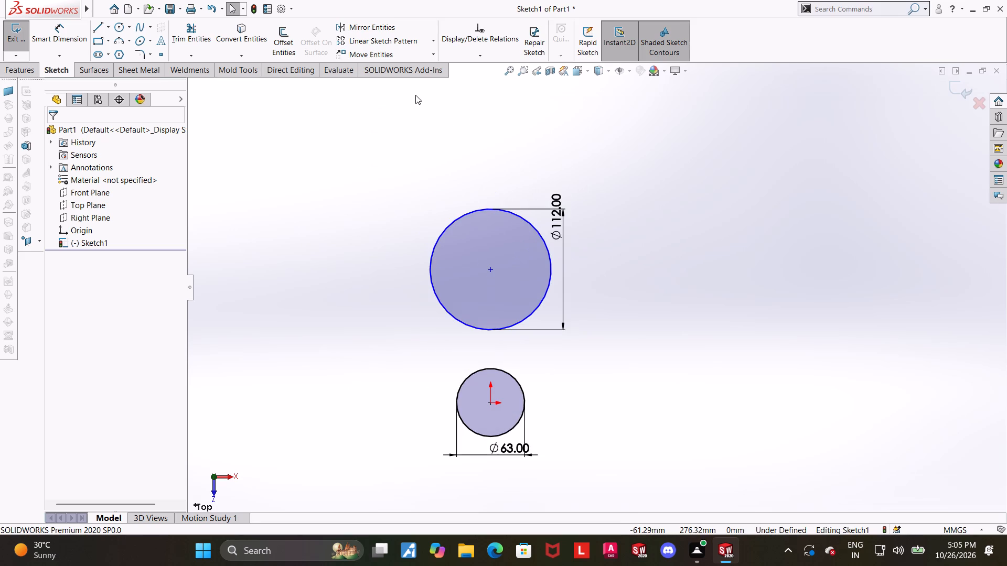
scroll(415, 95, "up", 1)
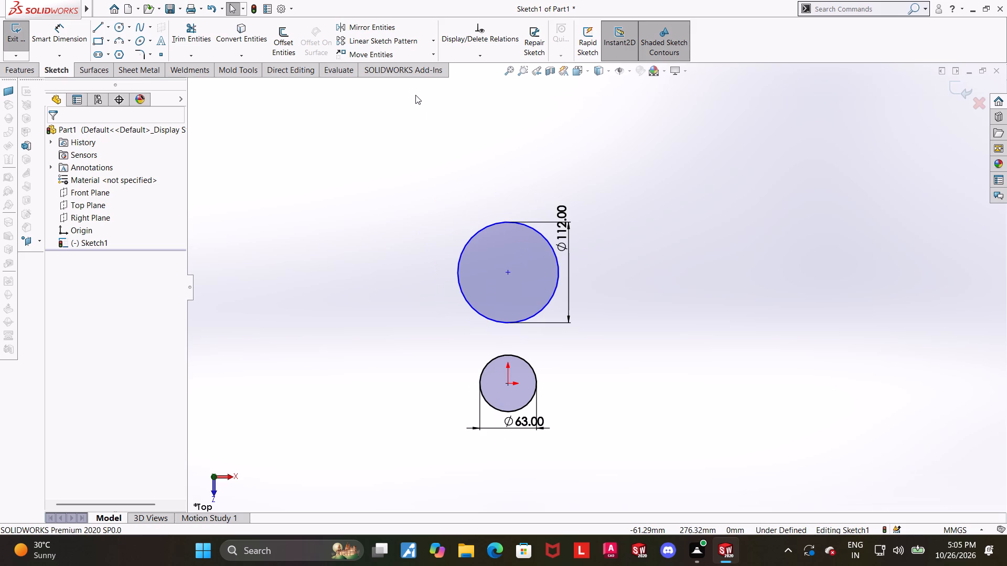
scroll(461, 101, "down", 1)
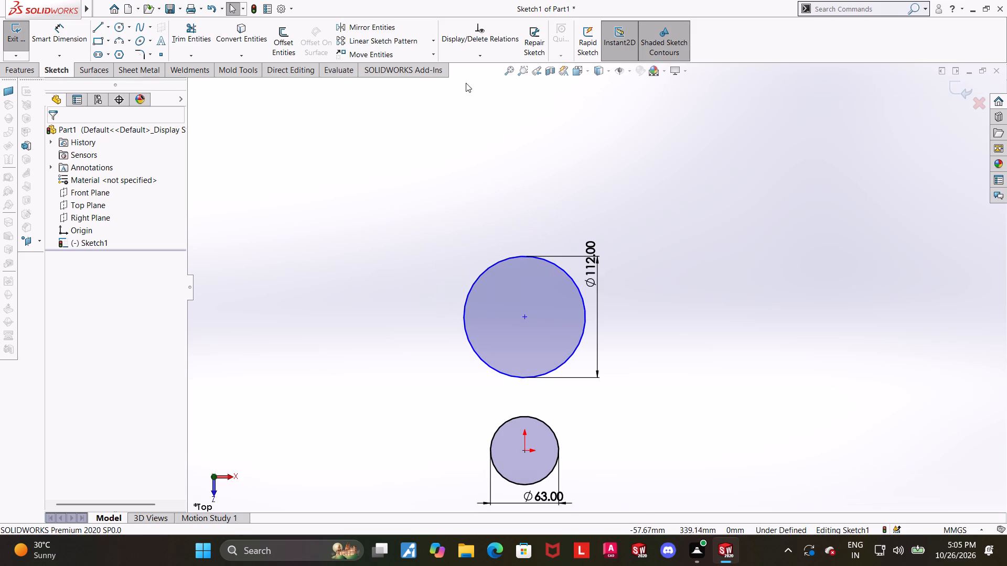
Dimension the distance between the two circle centres as 2.5 mm.
scroll(636, 332, "up", 2)
scroll(681, 345, "down", 1)
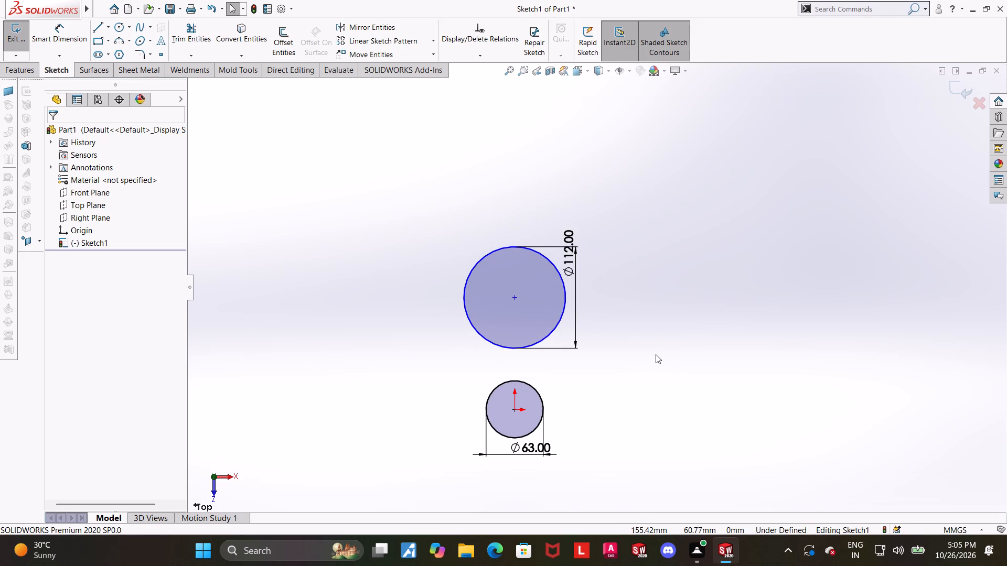
scroll(649, 353, "down", 1)
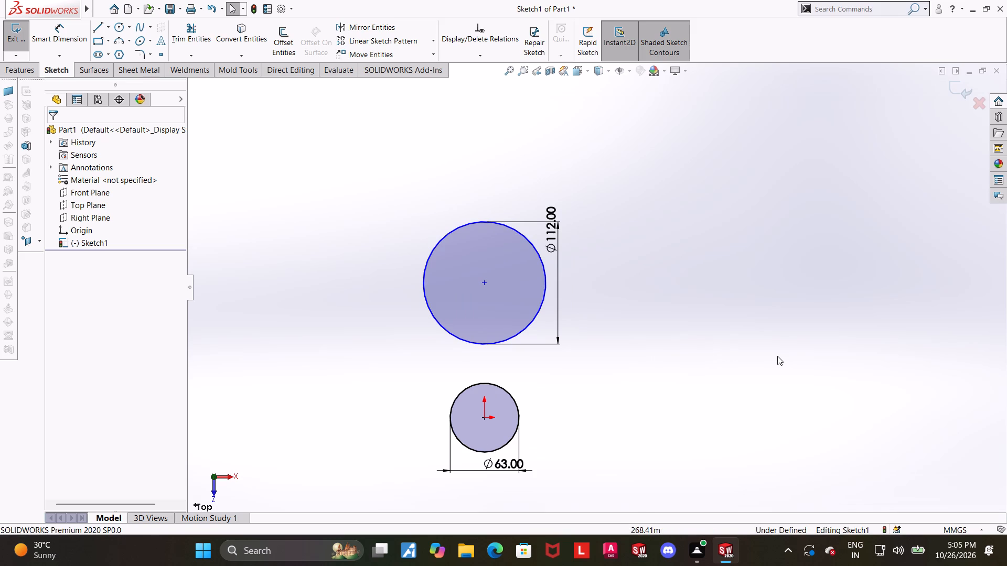
scroll(700, 344, "up", 1)
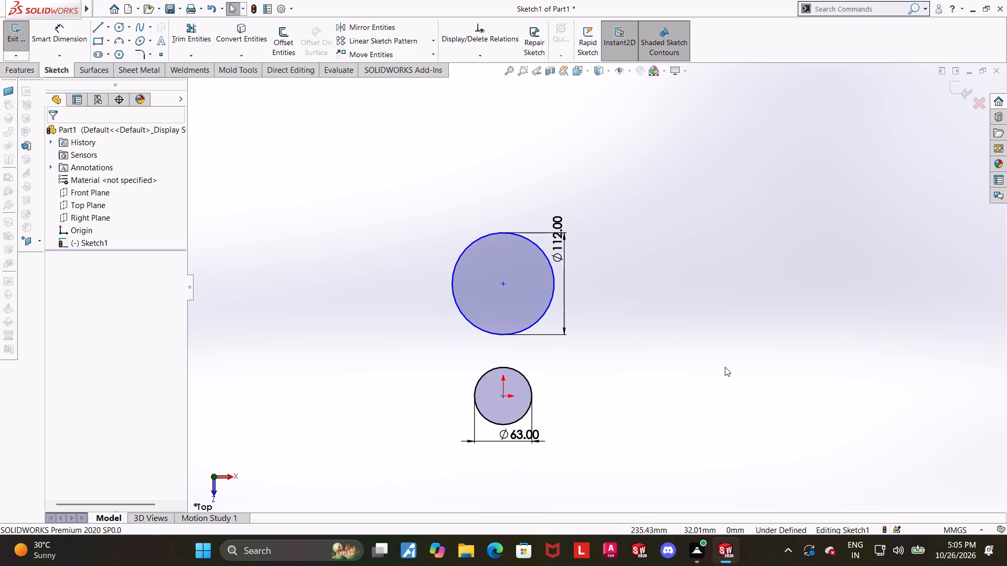
key("Escape")
left_click(62, 34)
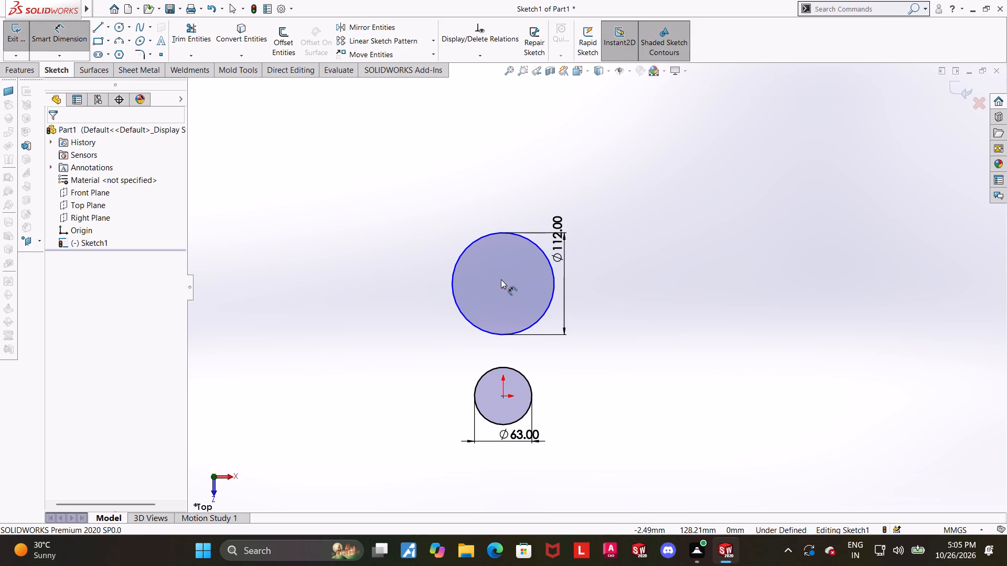
left_click(502, 282)
left_click(504, 397)
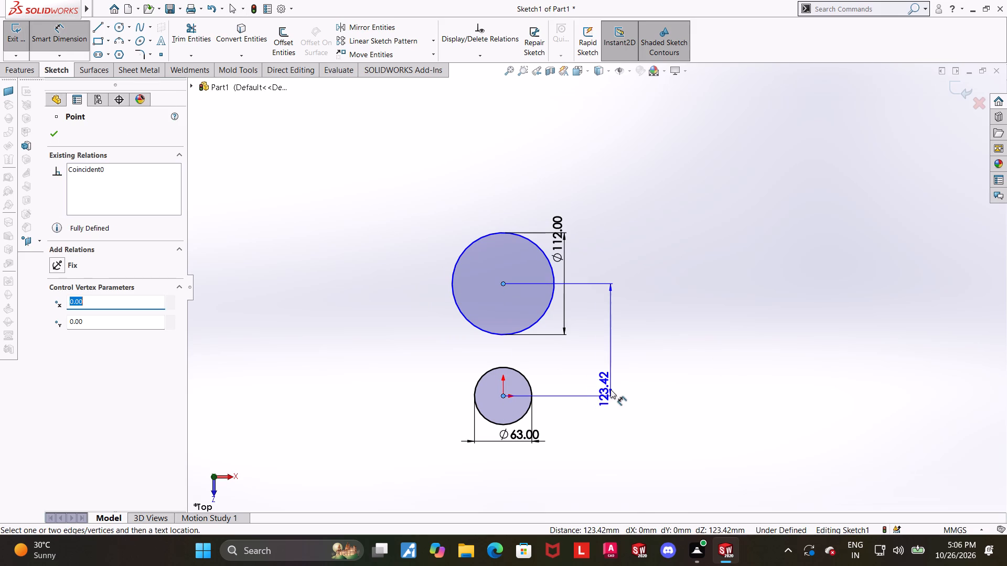
left_click(611, 389)
key("2")
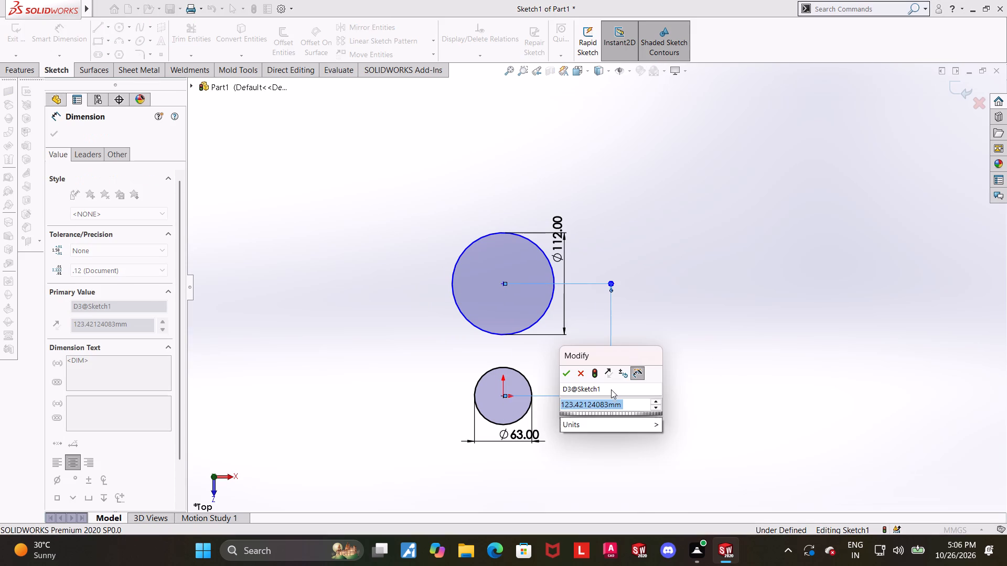
type(".5")
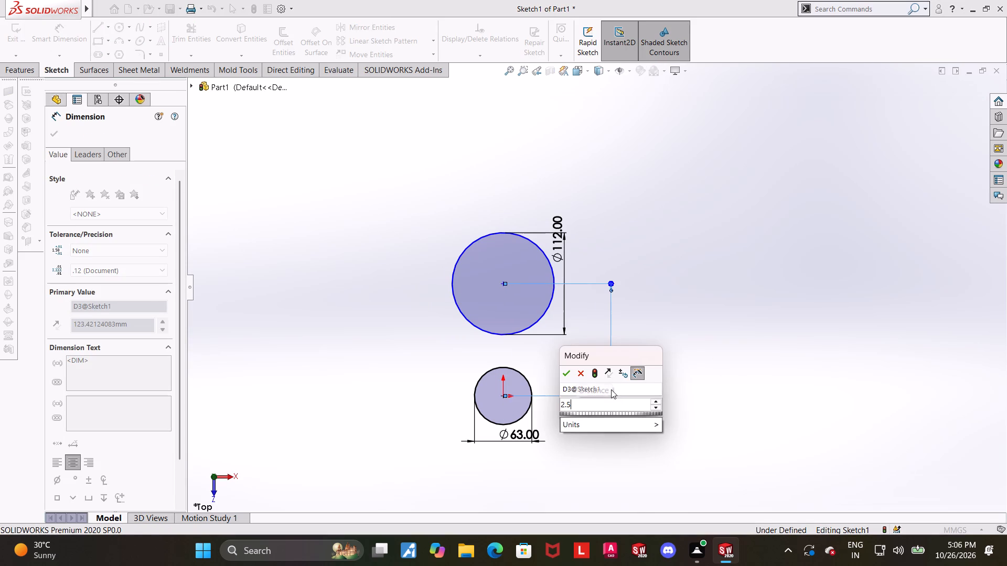
key("Return")
key("Escape")
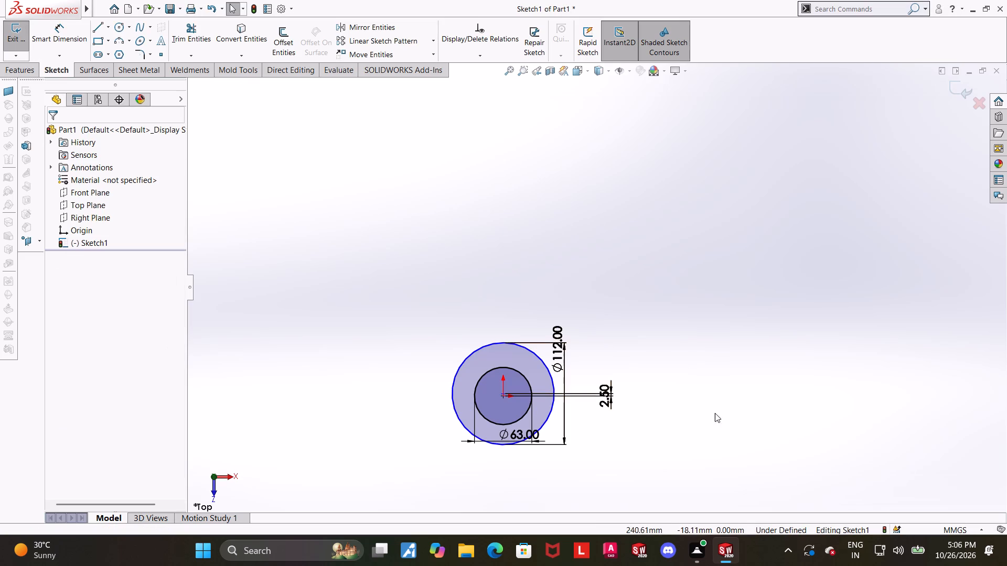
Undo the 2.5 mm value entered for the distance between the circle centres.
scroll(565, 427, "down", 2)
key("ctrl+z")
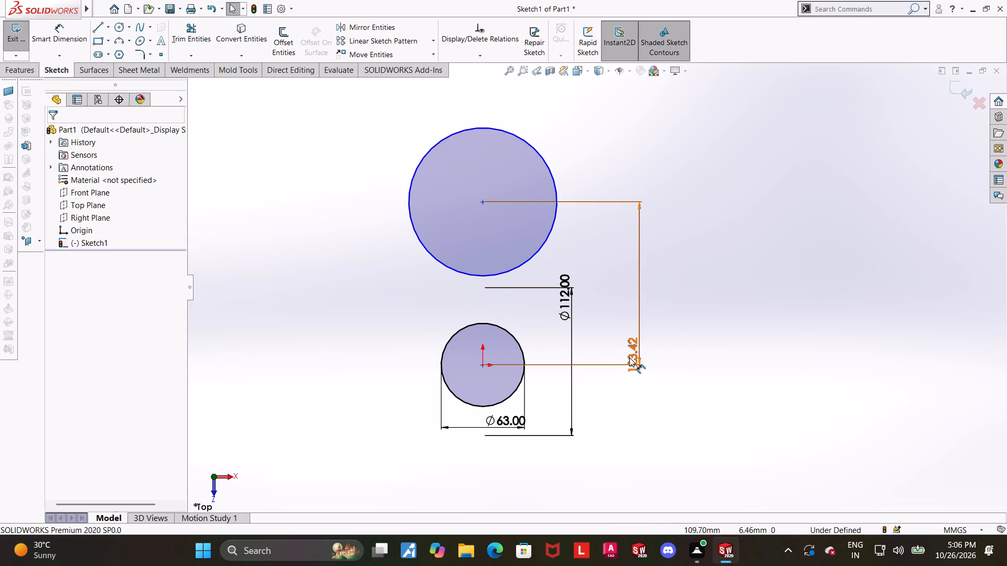
Set the distance between the two circle centres to 52.5 mm.
double_click(629, 357)
type("52")
key("period")
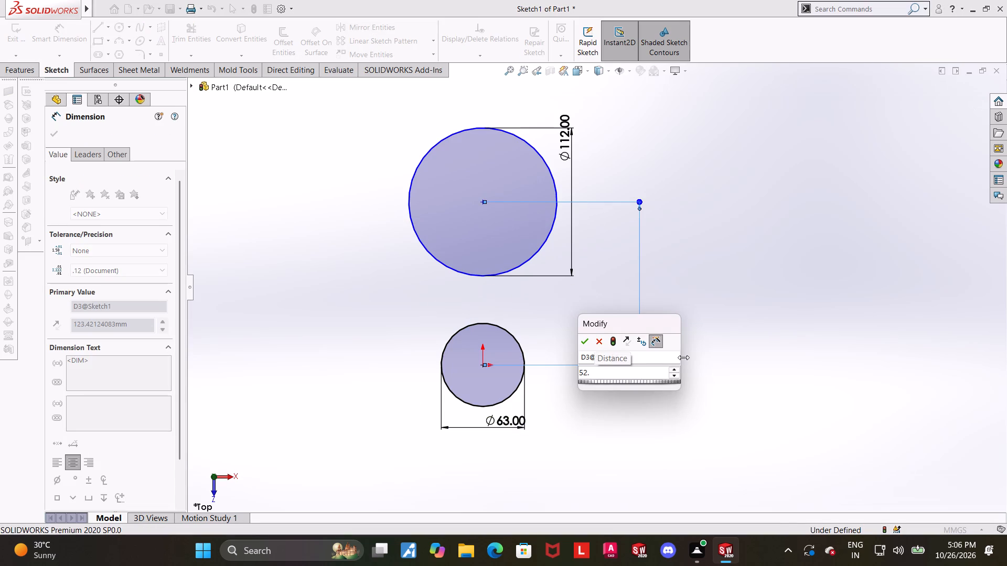
key("5")
key("Return")
key("Escape")
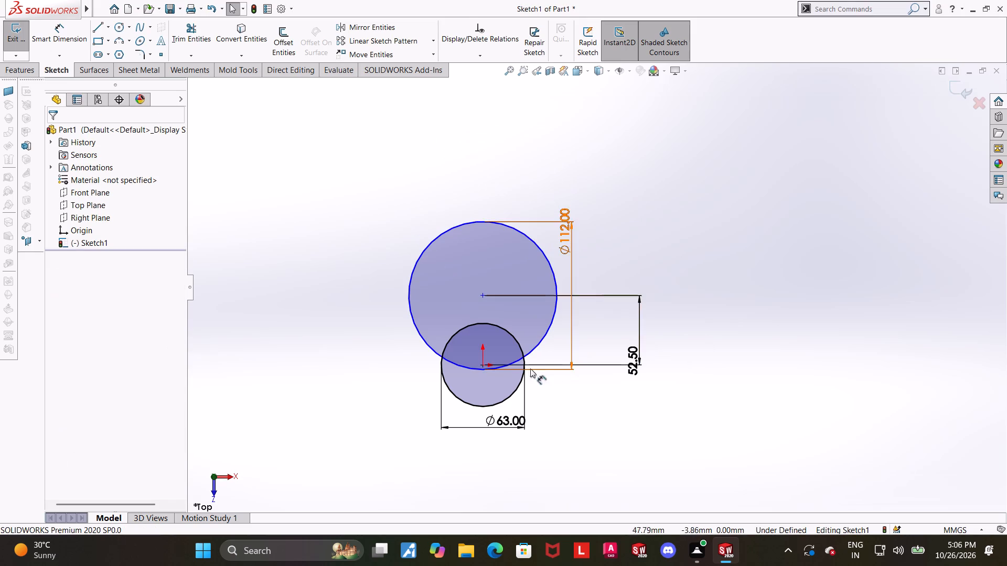
Add a Vertical relation between the origin point and the centre of the 112 mm circle.
scroll(507, 365, "down", 2)
scroll(442, 335, "down", 1)
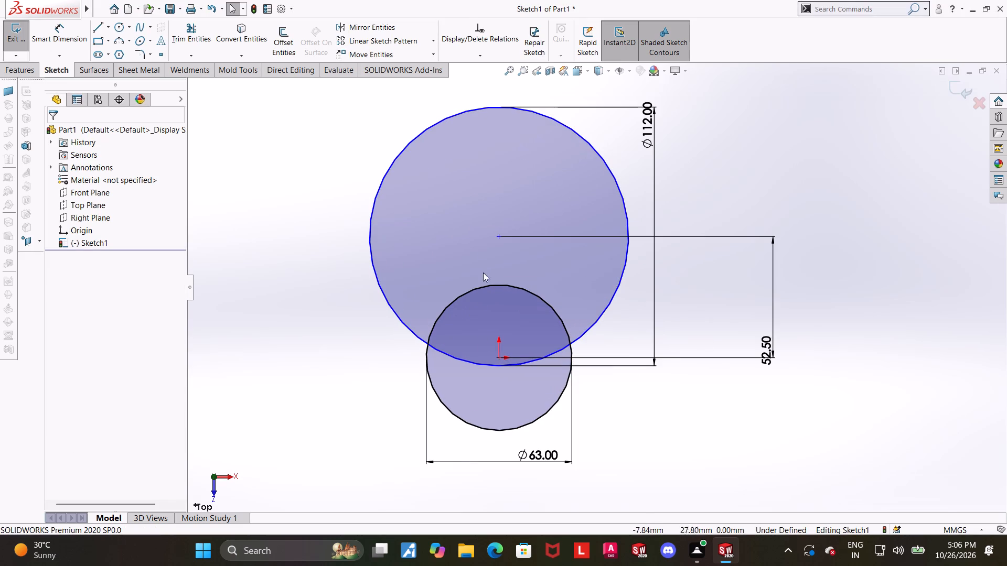
key("Escape")
left_click(785, 460)
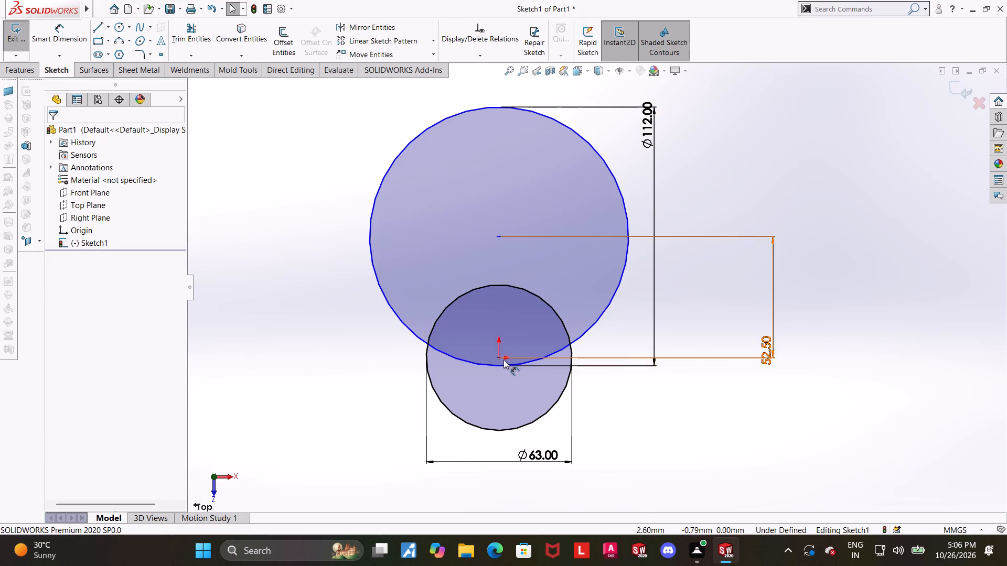
left_click(499, 358)
left_click(501, 237, "ctrl")
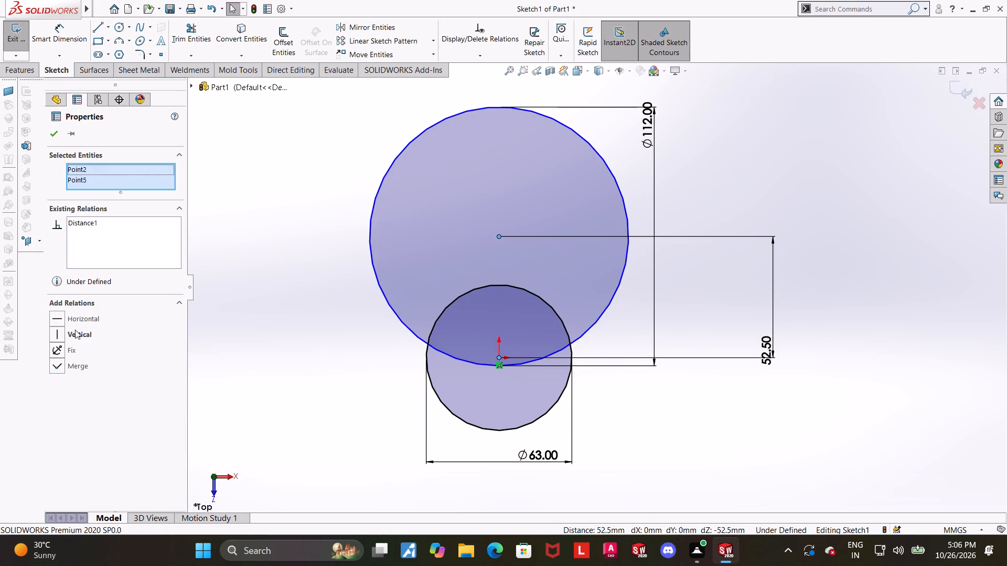
left_click(59, 329)
left_click(775, 402)
Sketch a slanted line about 67 mm long joining the lower-left sides of the 112 mm and 63 mm circles.
scroll(777, 373, "up", 1)
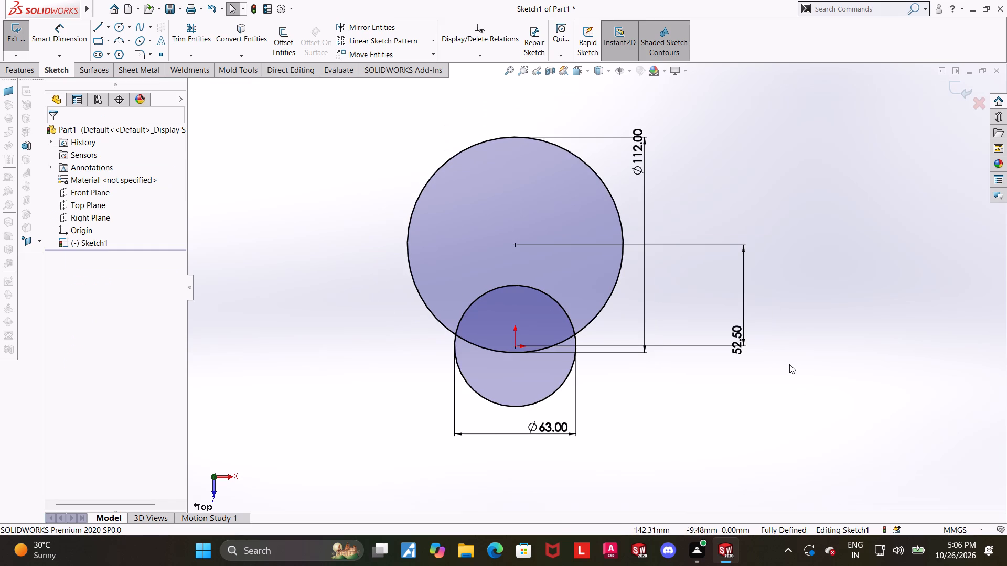
scroll(789, 363, "down", 1)
key("Escape")
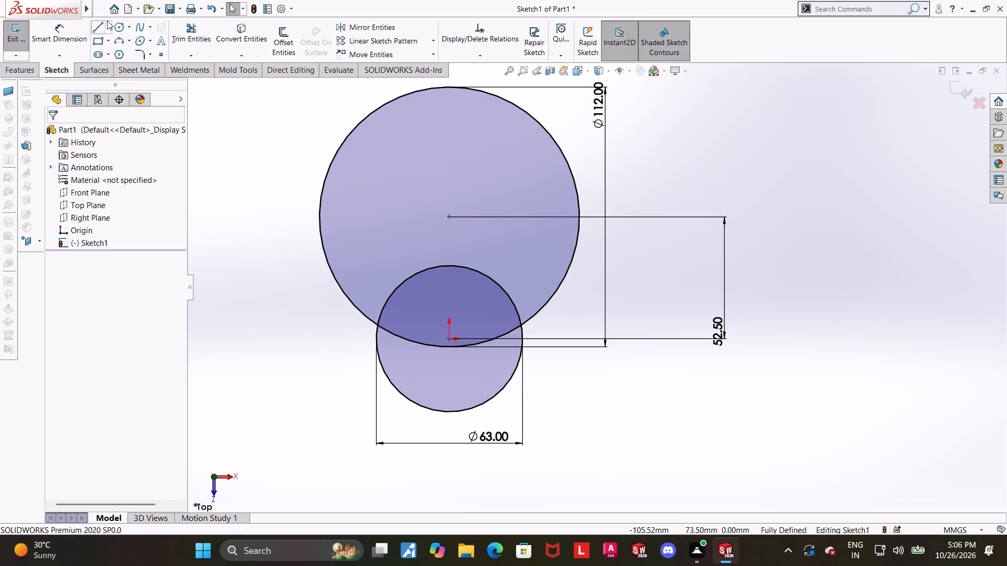
left_click(101, 23)
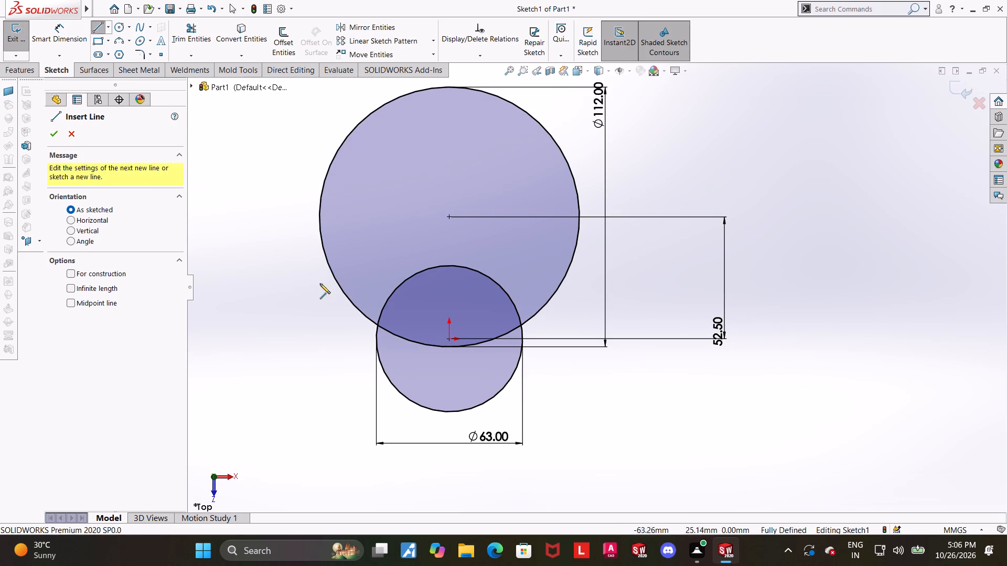
left_click(322, 249)
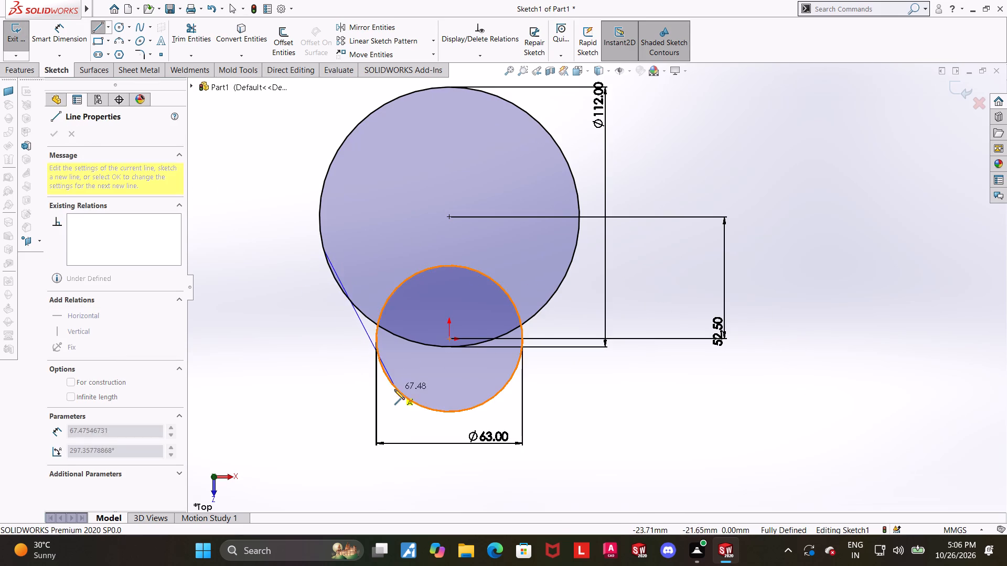
left_click(394, 389)
key("Escape")
key("Escape")
Make the left connecting line tangent to both the 112 mm circle and the 63 mm circle.
left_click(378, 336)
left_click(319, 329)
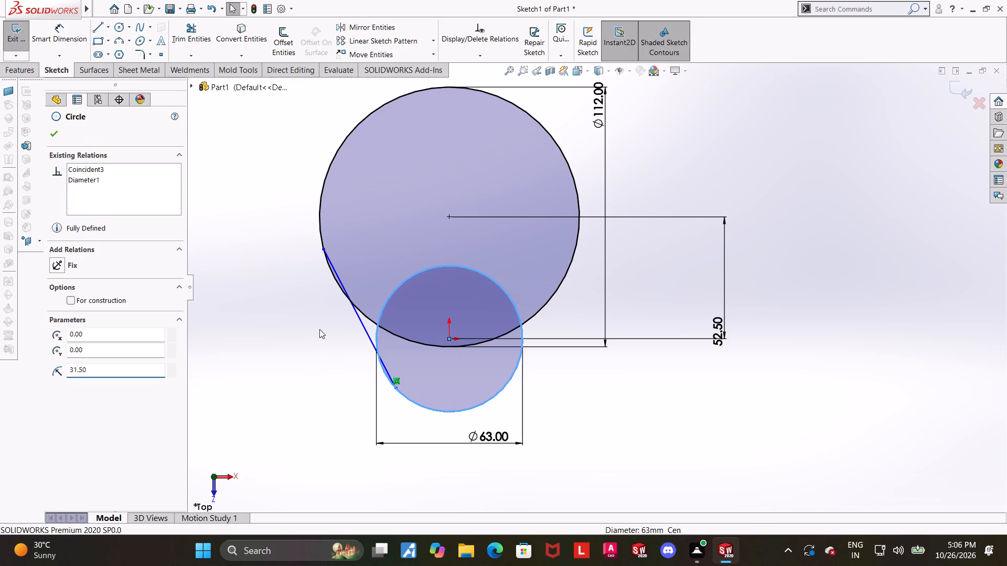
left_click(378, 329)
left_click(367, 319, "ctrl")
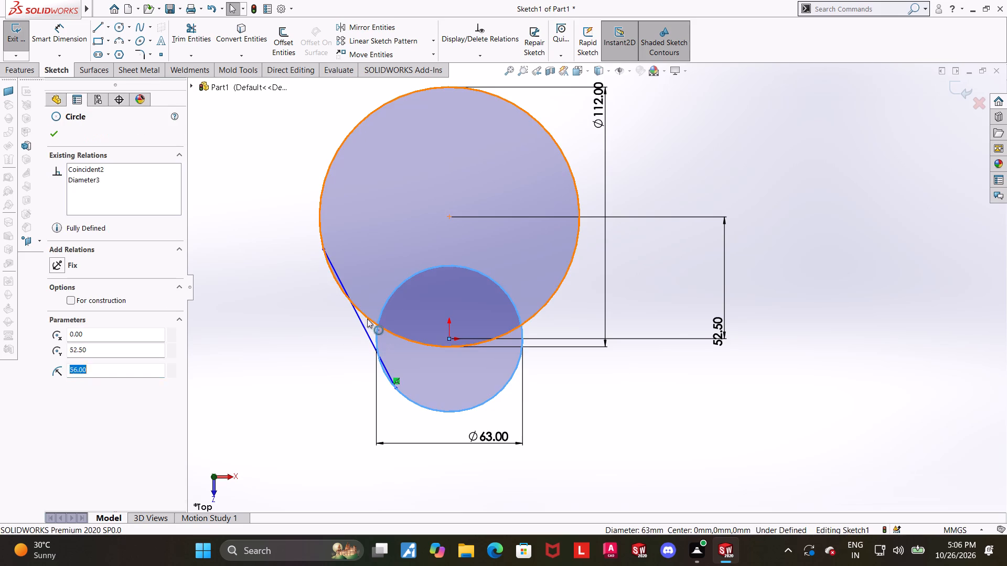
left_click(357, 329)
left_click(369, 318)
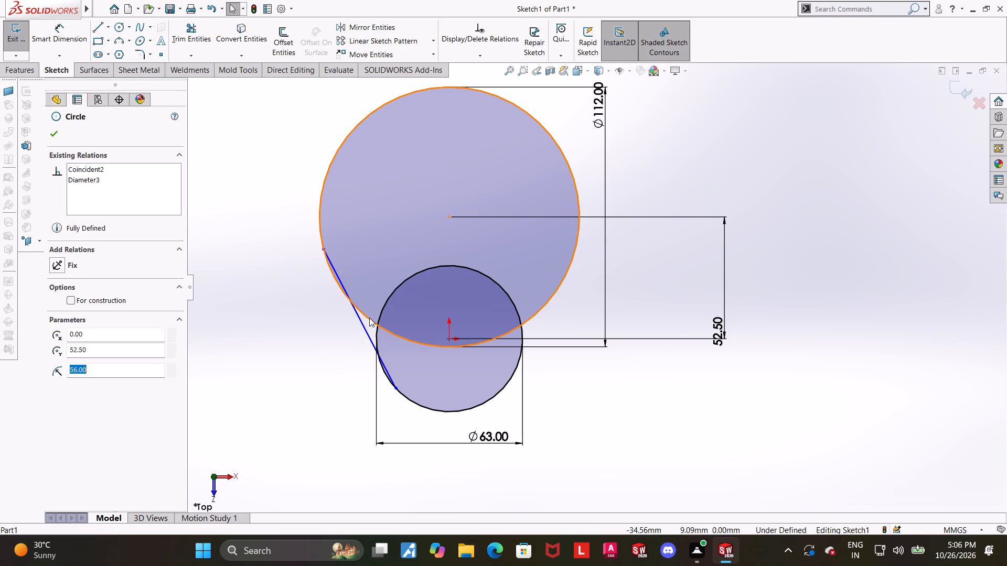
left_click(362, 322, "ctrl")
left_click(58, 319)
left_click(295, 360)
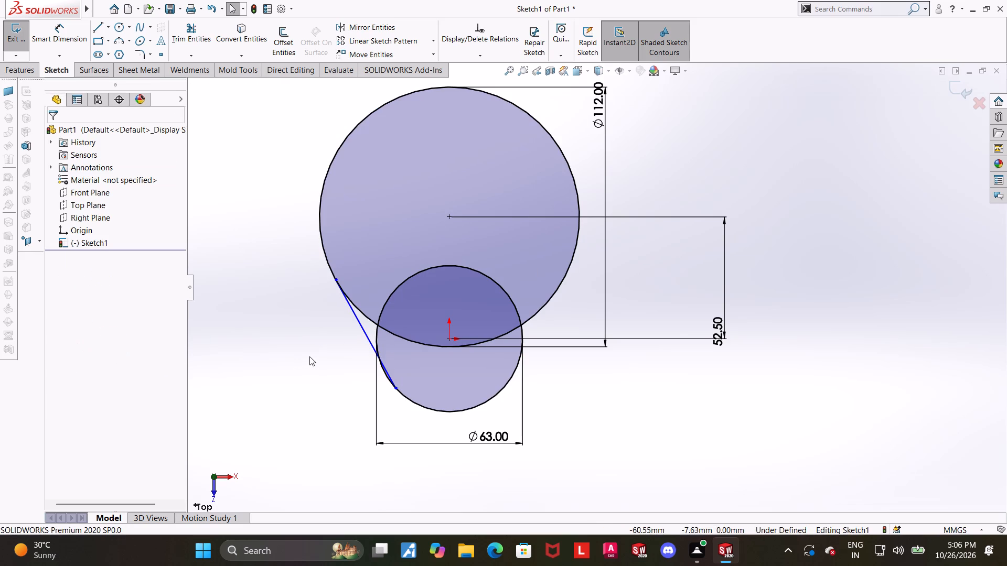
left_click(377, 345)
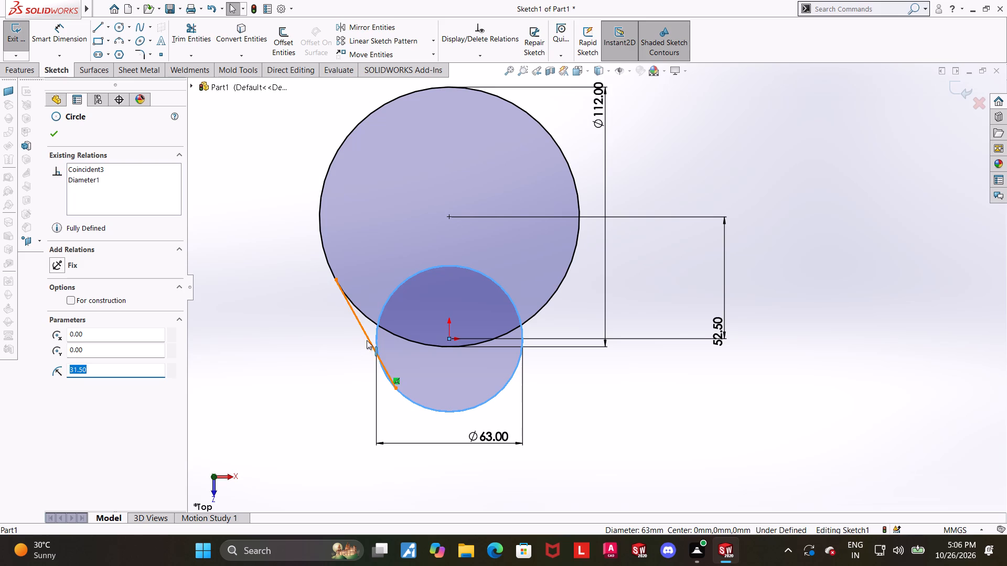
left_click(367, 340, "ctrl")
left_click(60, 319)
left_click(325, 351)
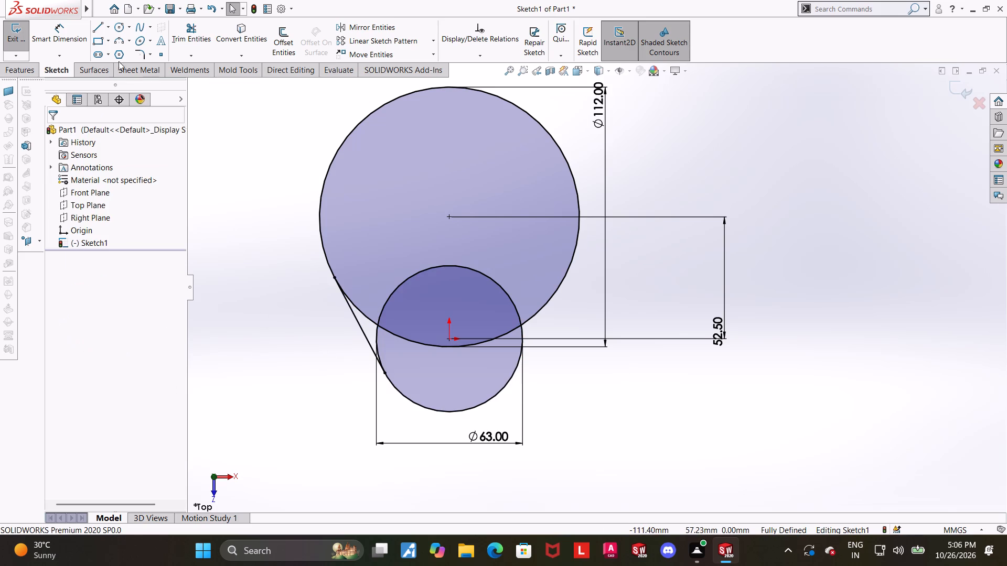
Sketch a matching slanted line joining the lower-right sides of the 63 mm and 112 mm circles.
left_click(100, 31)
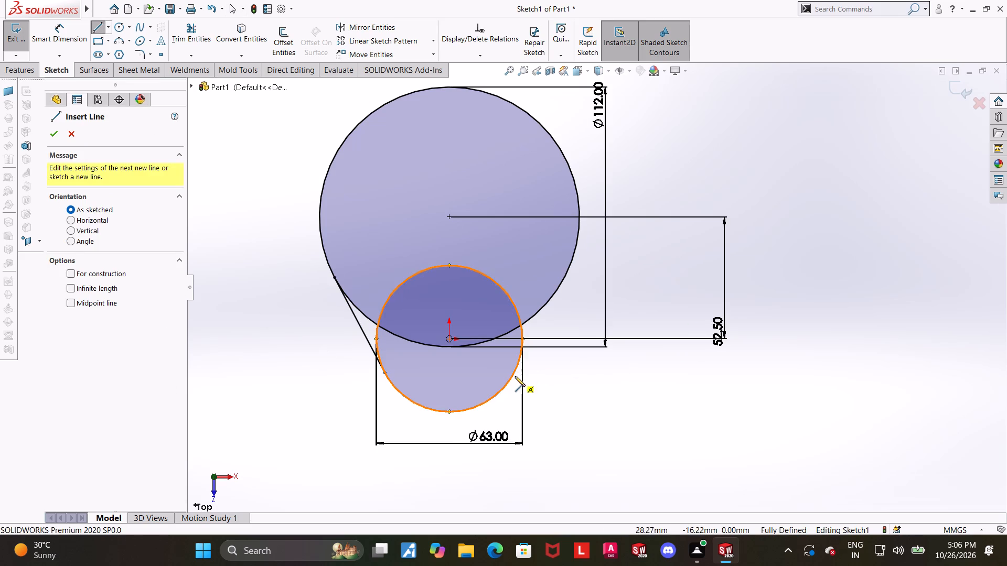
left_click(515, 376)
left_click(569, 276)
key("Escape")
key("Escape")
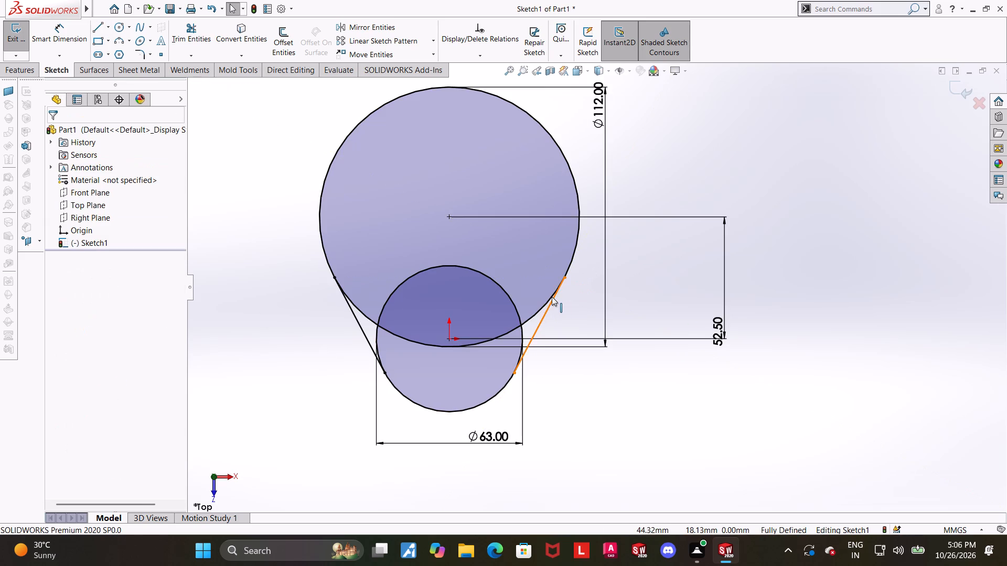
Apply Tangent relations between the right connecting line and both circles.
left_click(544, 303)
left_click(548, 309, "ctrl")
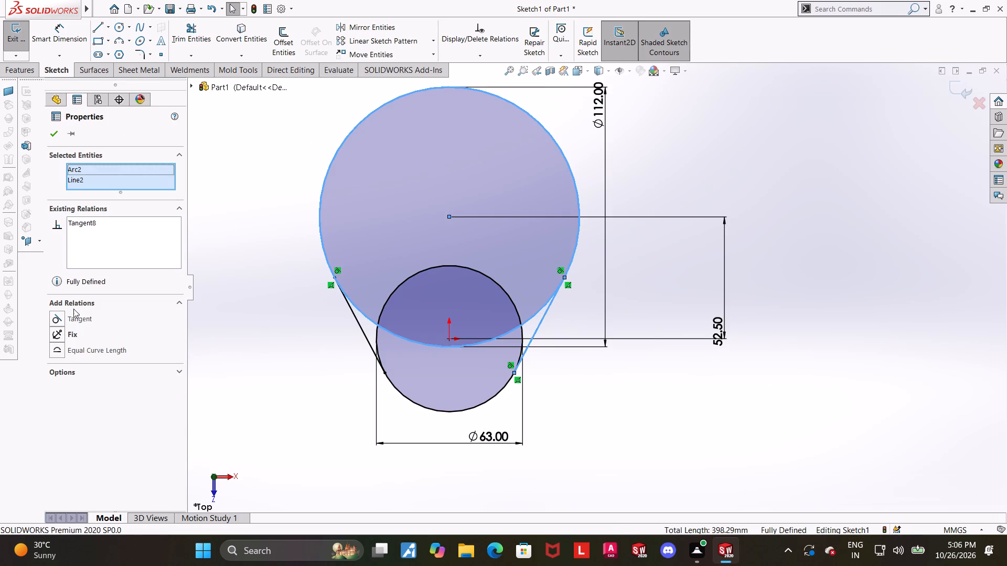
left_click(57, 318)
left_click(691, 418)
left_click(500, 390)
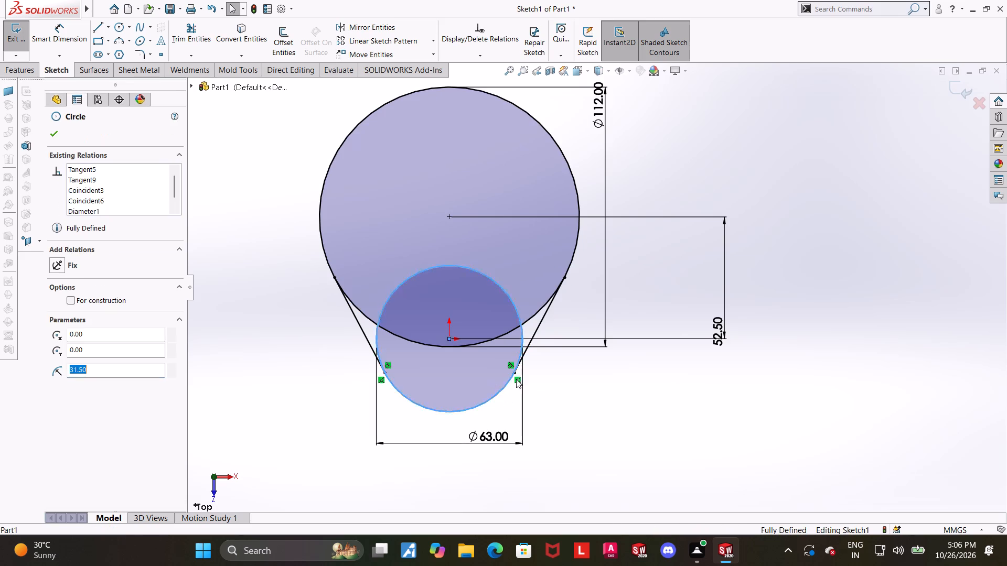
left_click(524, 357, "ctrl")
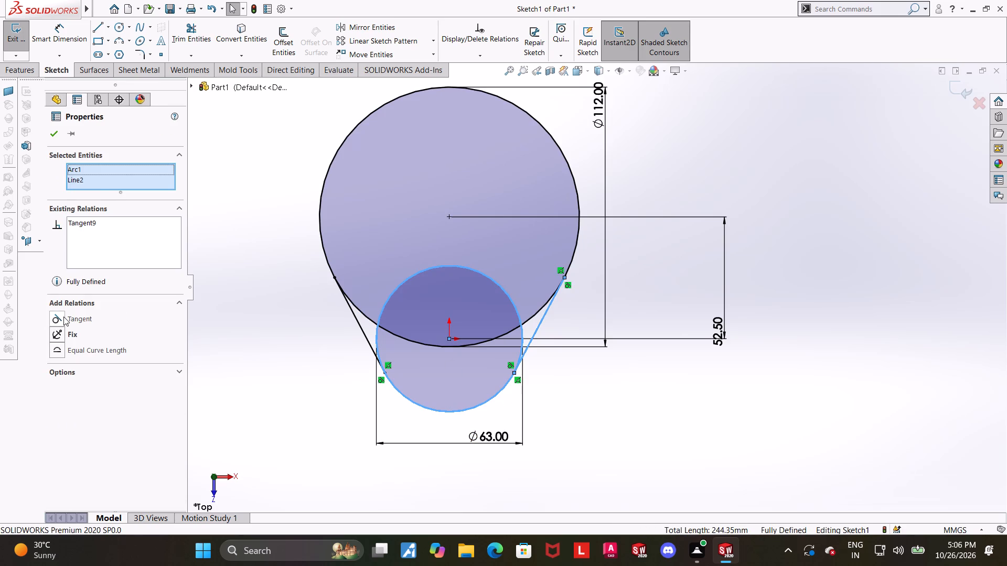
left_click(63, 317)
left_click(979, 410)
Trim the inner arcs of both circles between the tangent lines, leaving a single closed teardrop outline.
left_click(199, 28)
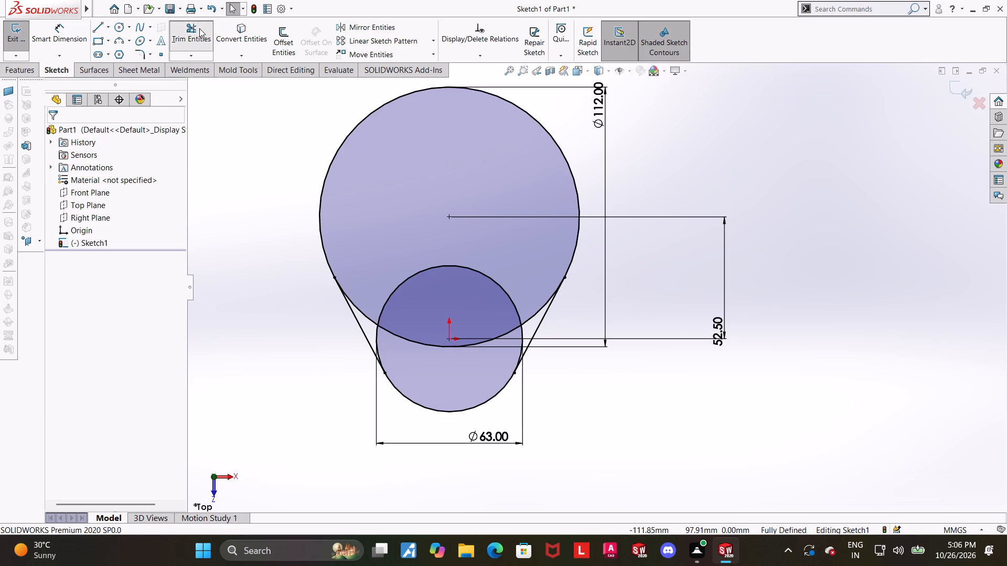
left_click_drag(402, 351, 410, 364)
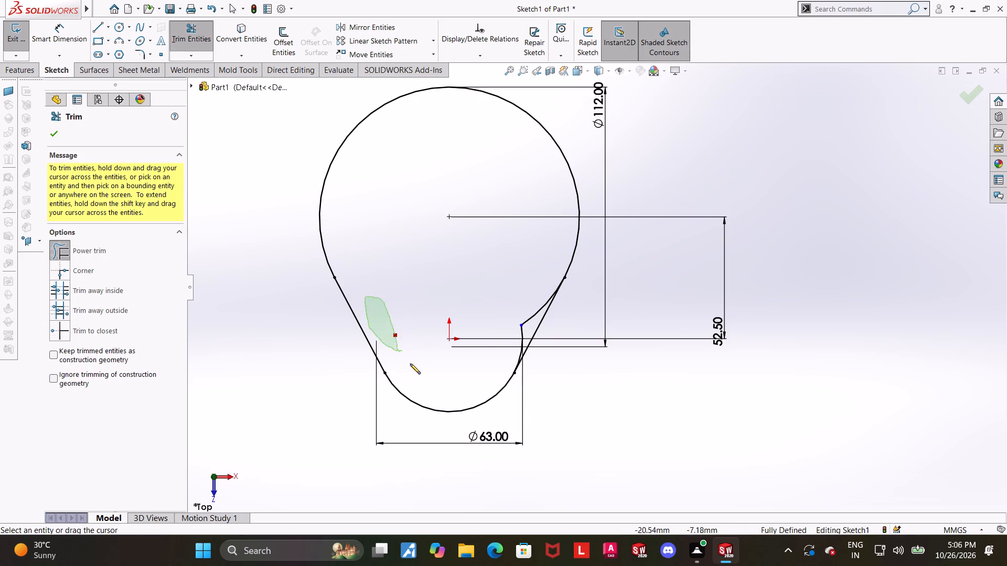
left_click_drag(410, 364, 537, 307)
key("Escape")
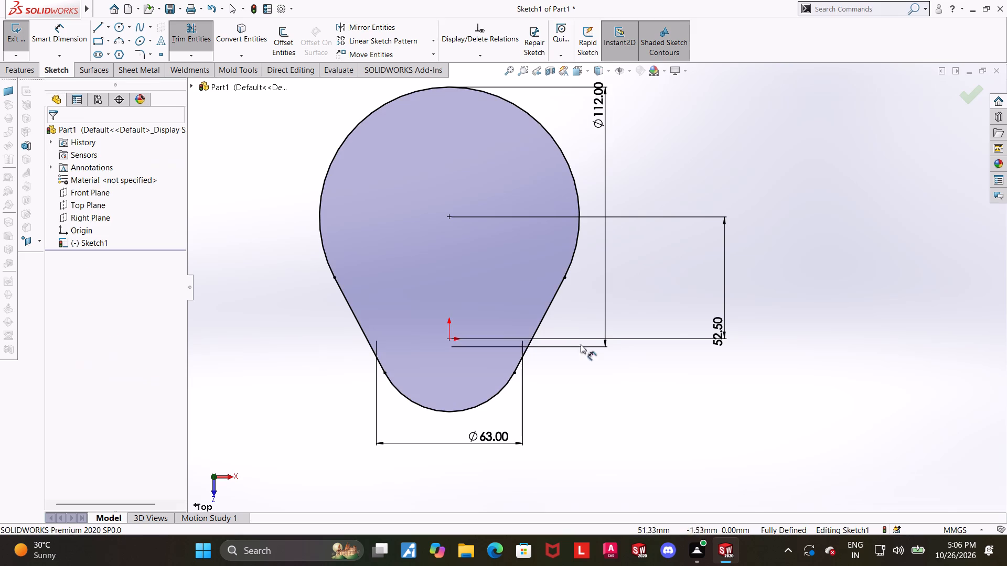
Delete the 63 mm diameter dimension of the lower arc.
right_click(498, 435)
left_click(523, 423)
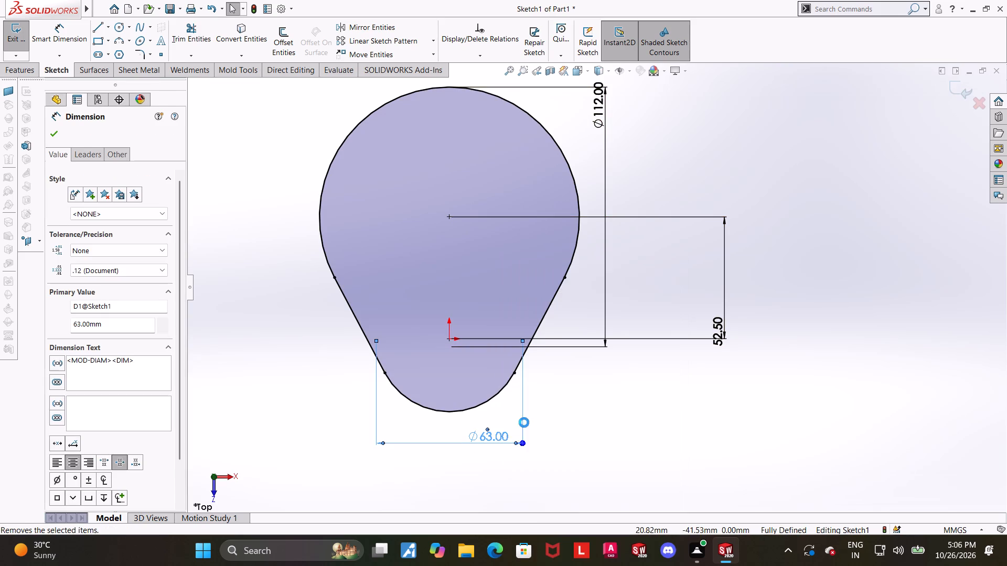
Add a radius dimension to the lower arc of the teardrop.
left_click(48, 33)
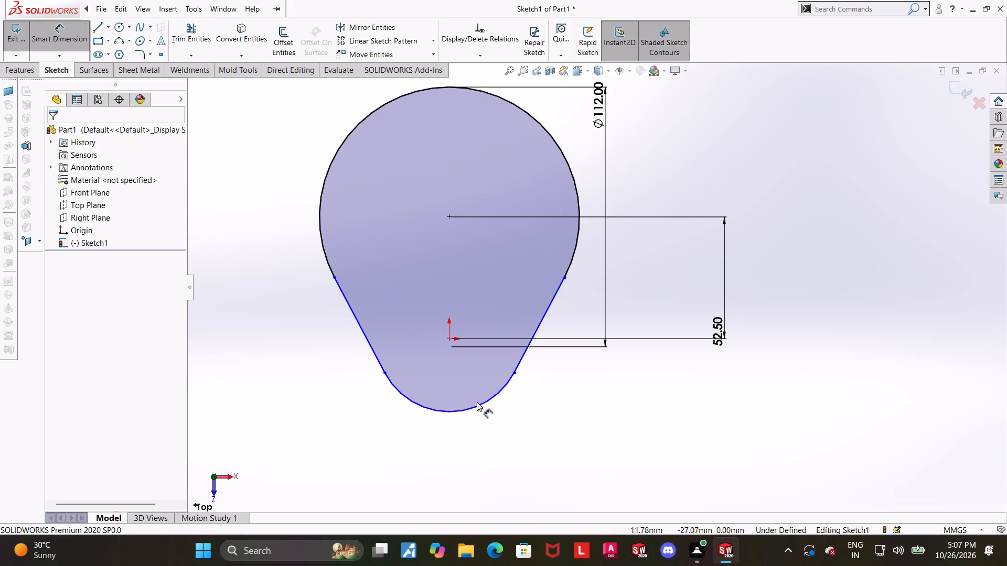
left_click(478, 407)
left_click(500, 444)
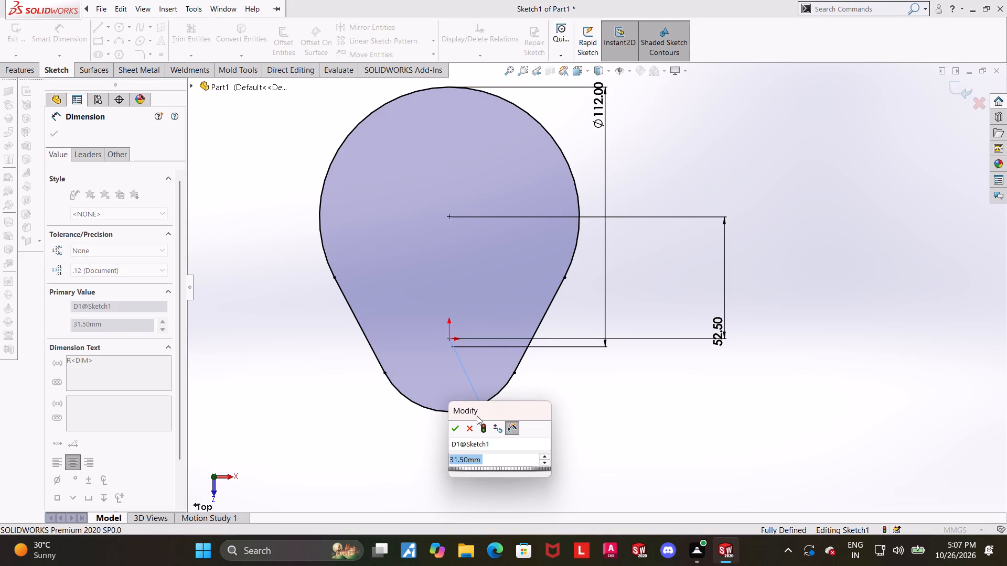
left_click(456, 426)
key("Escape")
scroll(616, 417, "up", 1)
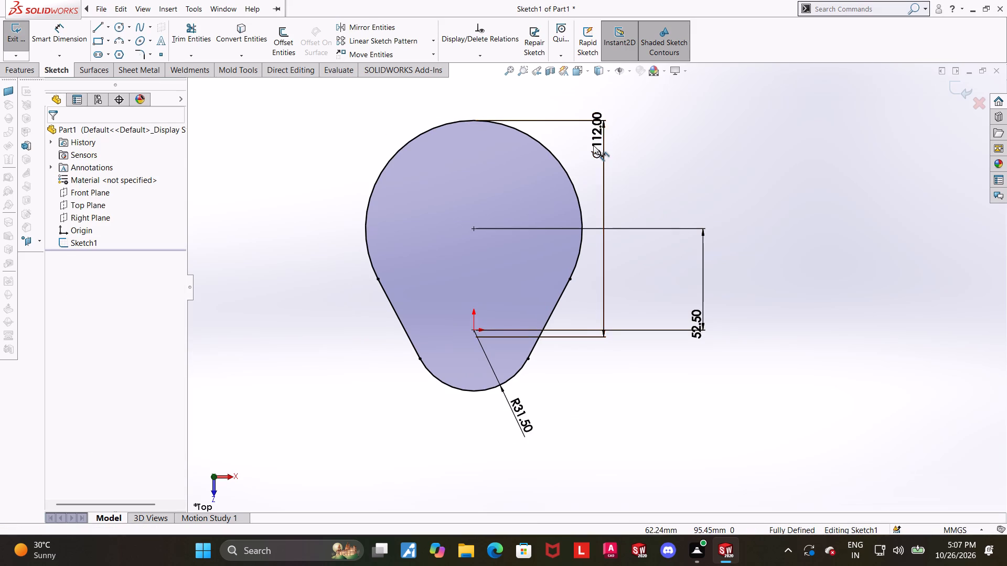
Replace the 112 mm diameter dimension on the teardrop's upper arc with a radius dimension.
right_click(593, 145)
left_click(625, 274)
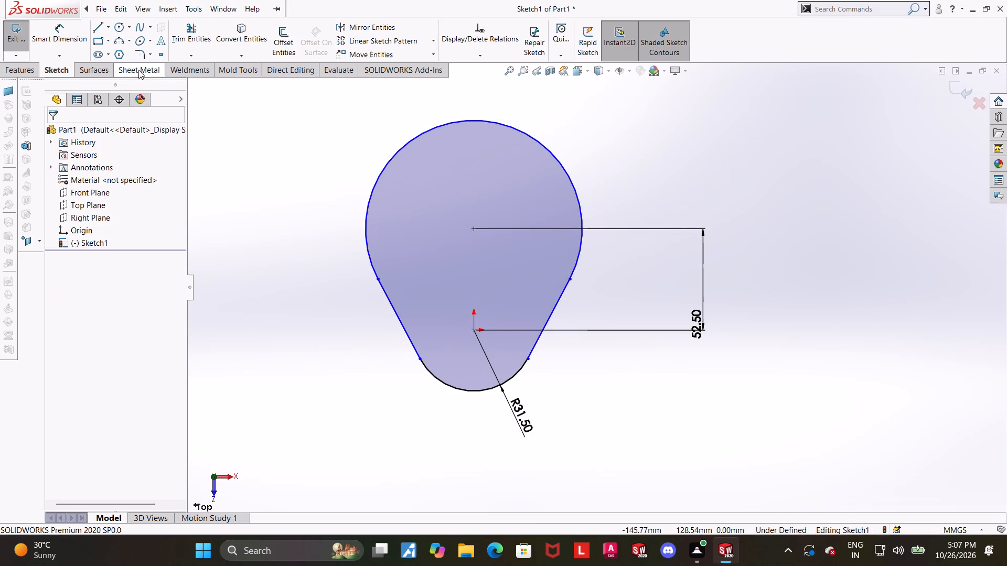
left_click(78, 32)
left_click(559, 161)
left_click(607, 160)
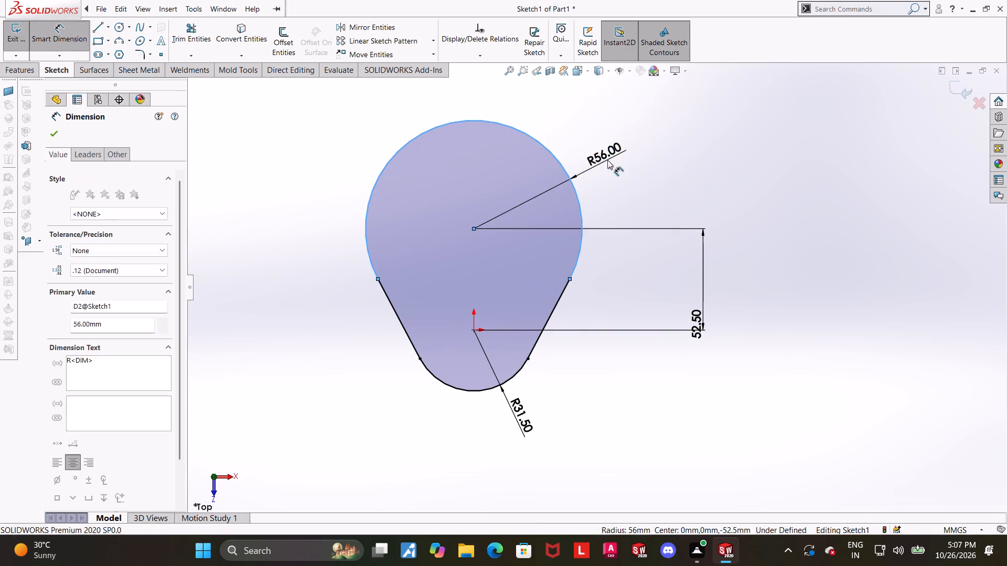
left_click(566, 140)
key("Escape")
scroll(726, 269, "up", 1)
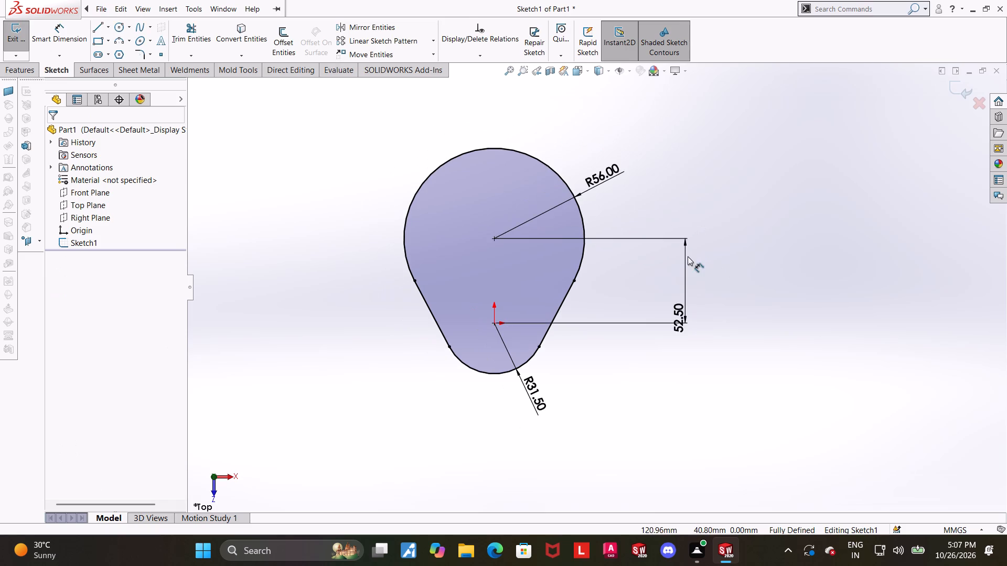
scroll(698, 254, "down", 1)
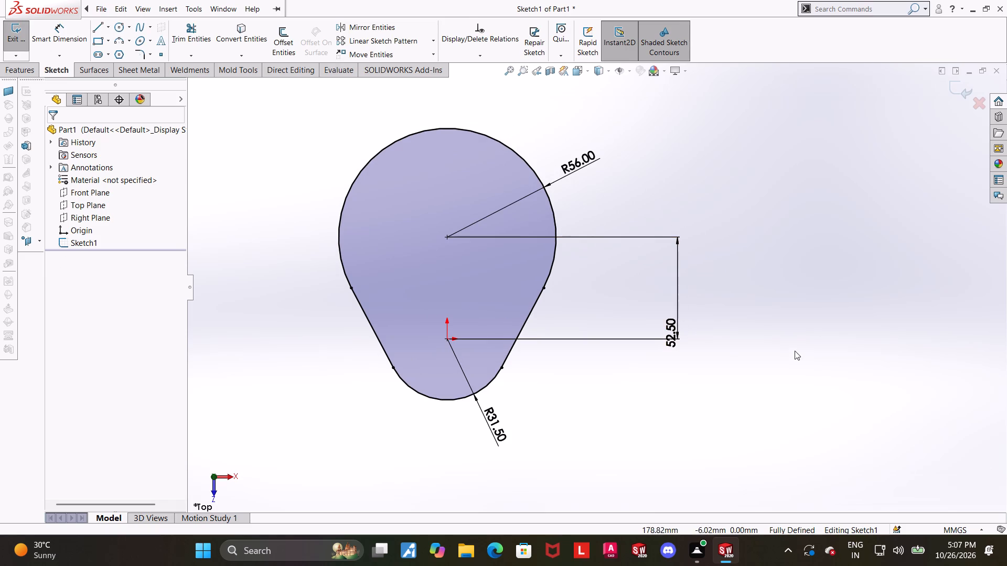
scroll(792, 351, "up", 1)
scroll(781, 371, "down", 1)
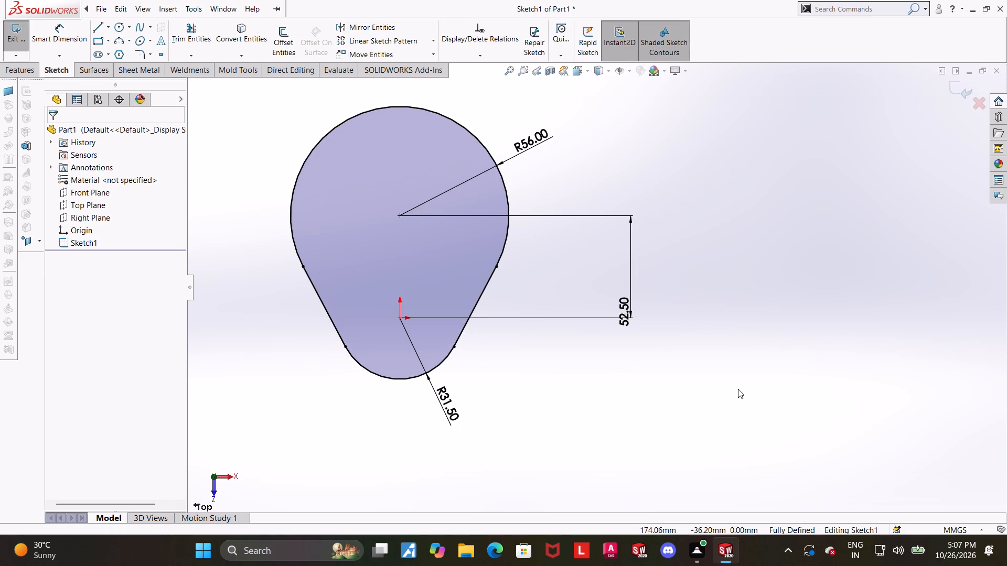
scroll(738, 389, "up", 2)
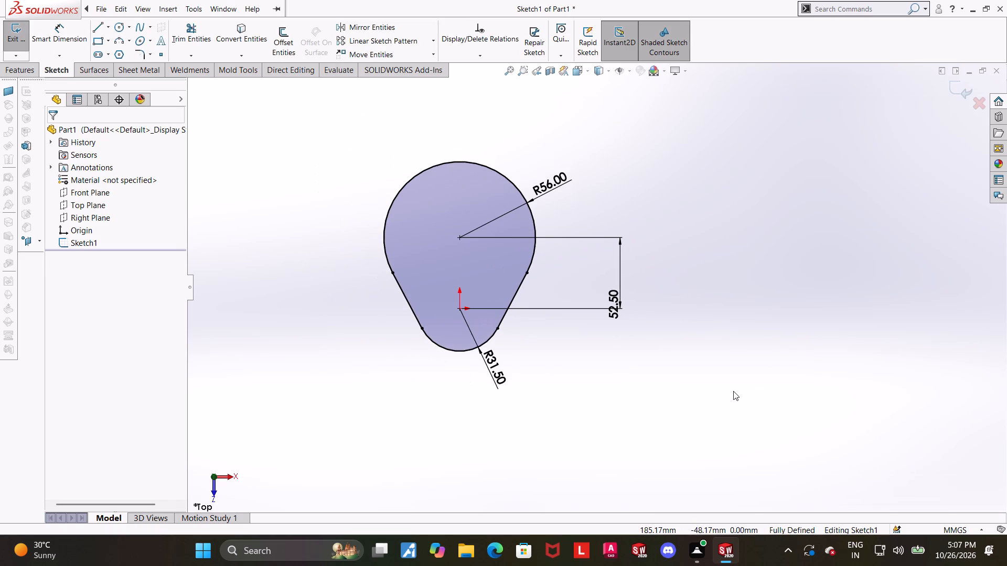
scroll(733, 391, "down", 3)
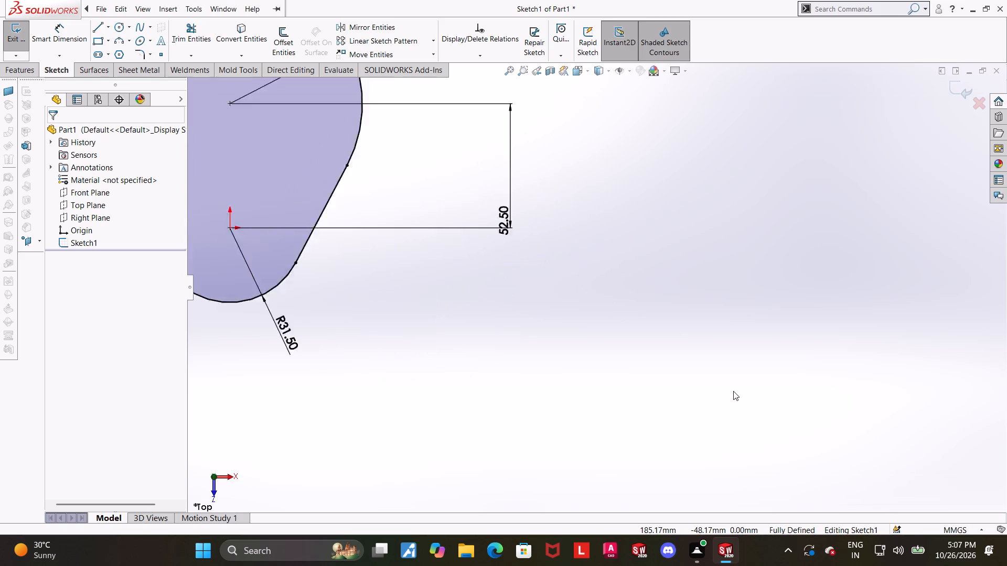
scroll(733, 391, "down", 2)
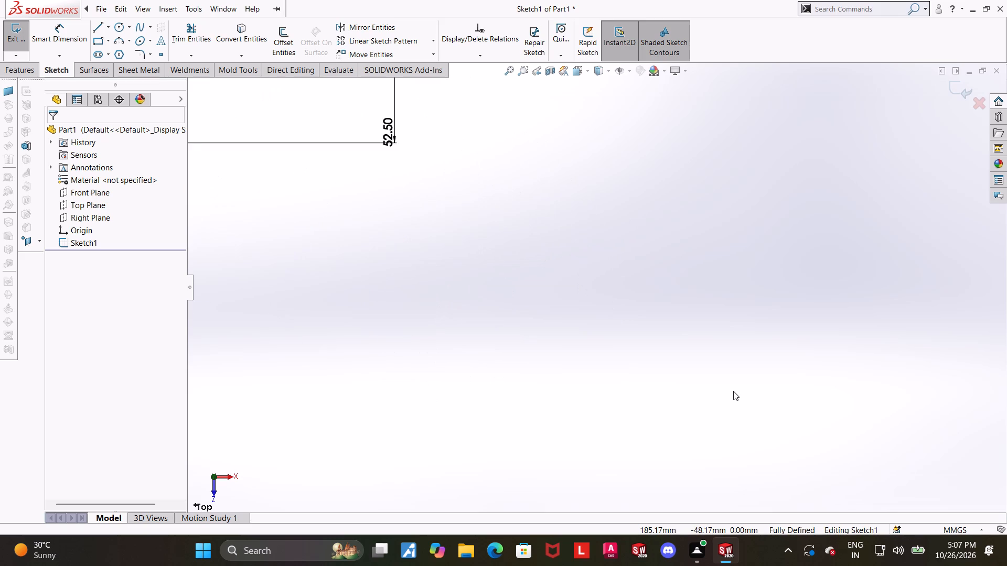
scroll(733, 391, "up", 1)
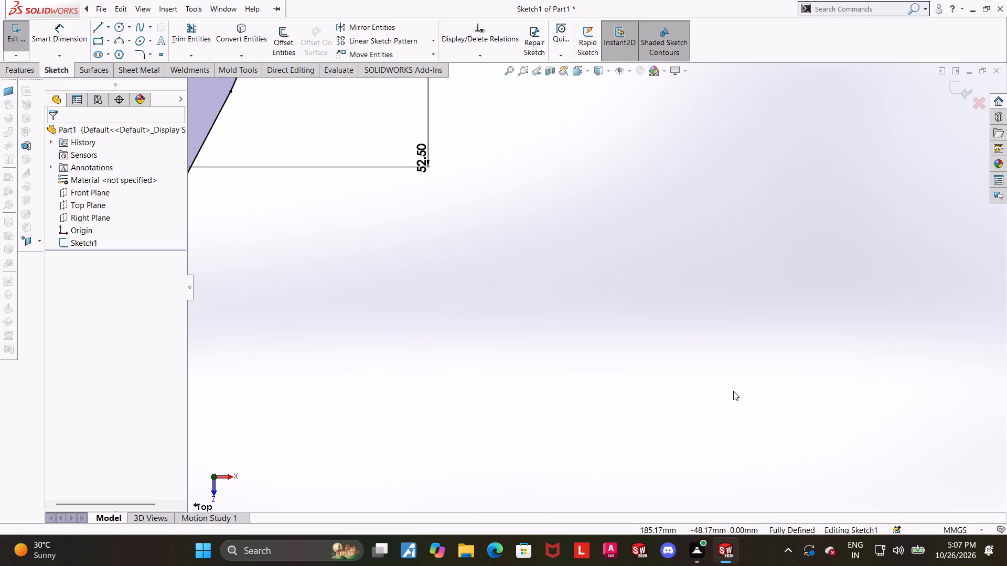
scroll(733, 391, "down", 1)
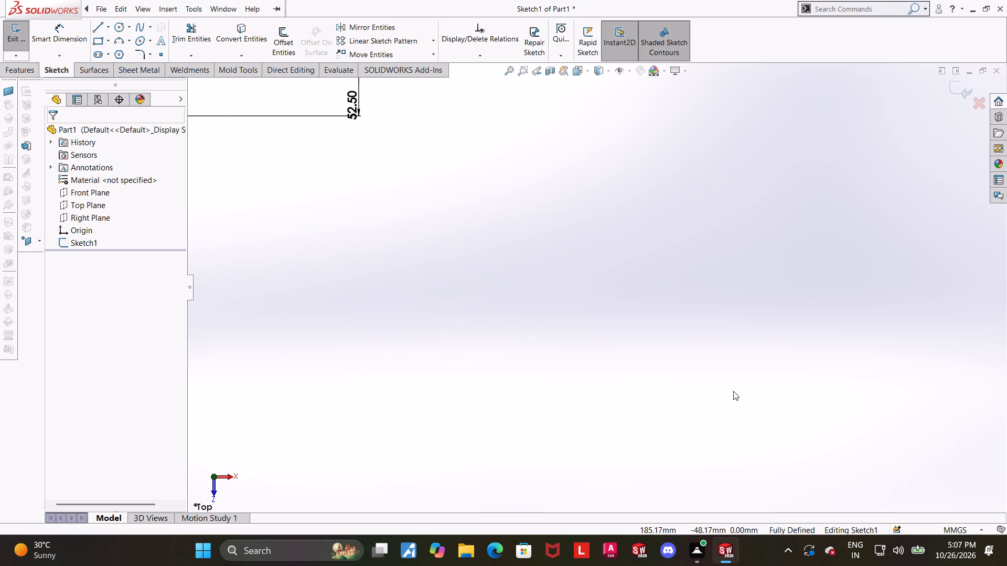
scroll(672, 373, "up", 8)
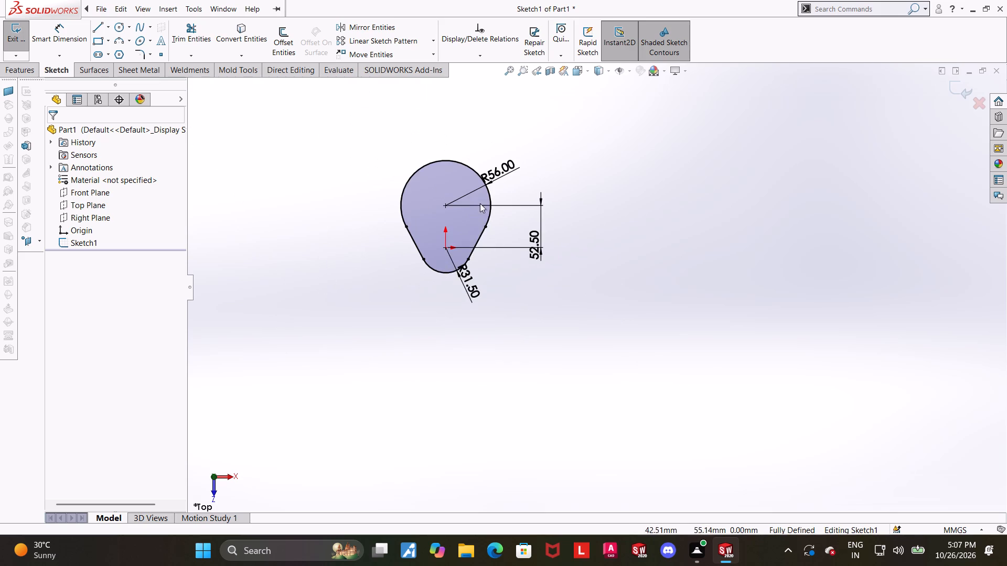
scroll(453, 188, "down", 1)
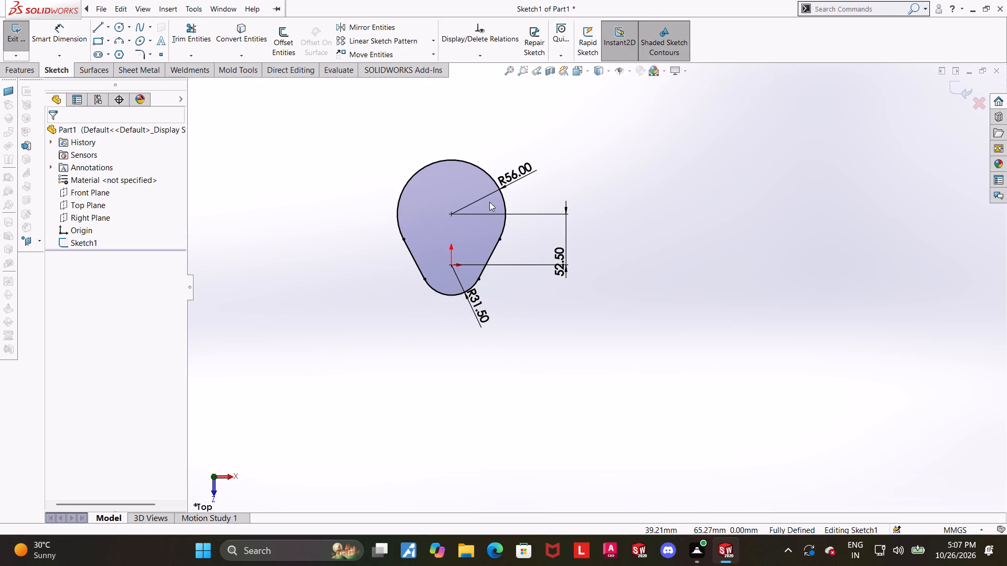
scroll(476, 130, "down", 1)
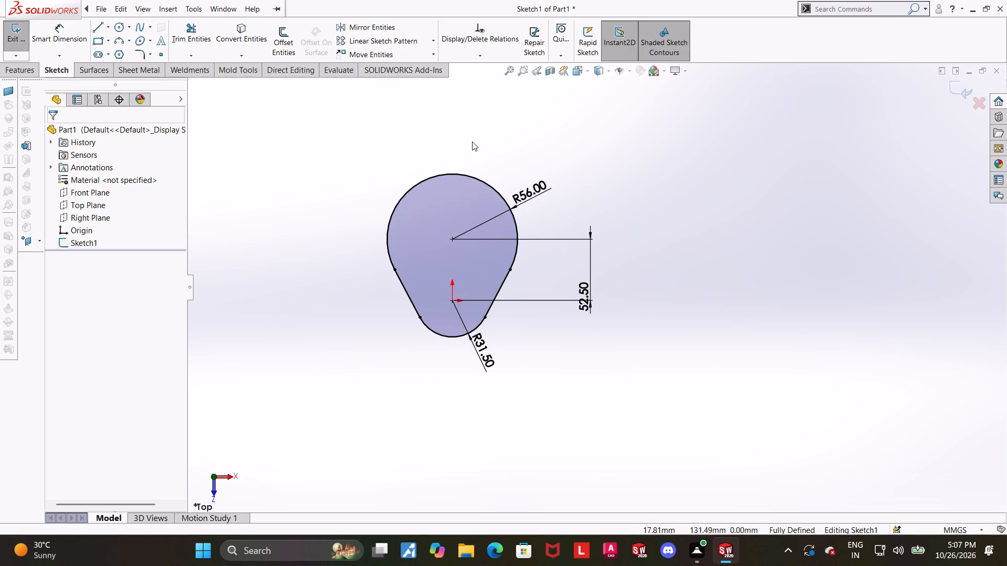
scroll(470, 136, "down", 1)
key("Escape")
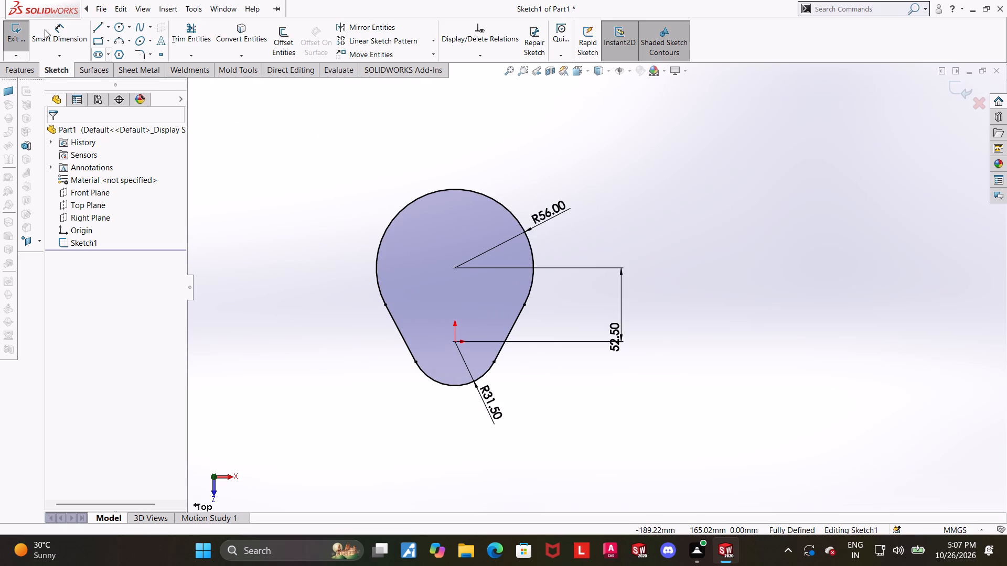
Sketch a circle about 44 mm in diameter, centred just above the teardrop and vertically in line with the origin.
left_click(116, 29)
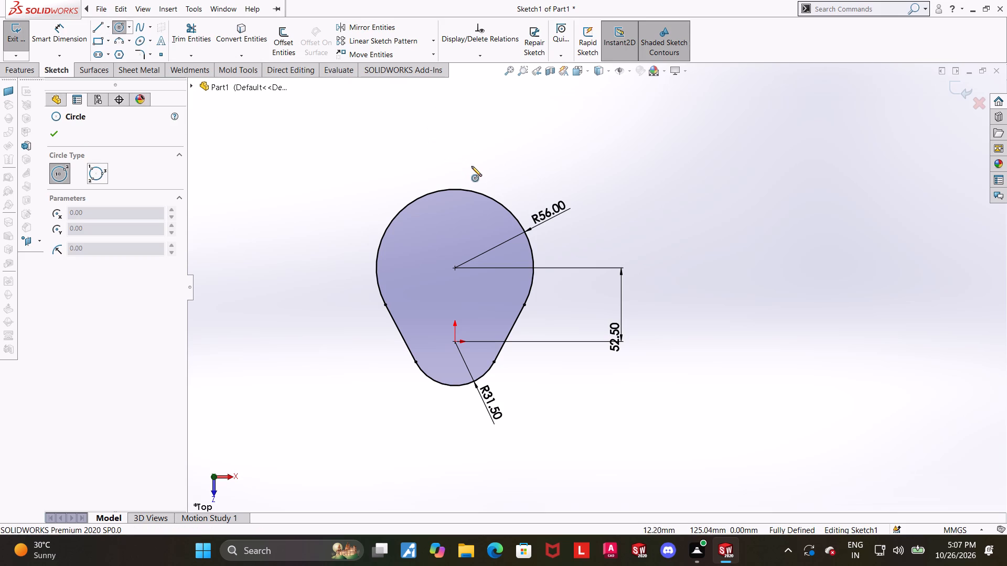
left_click(455, 172)
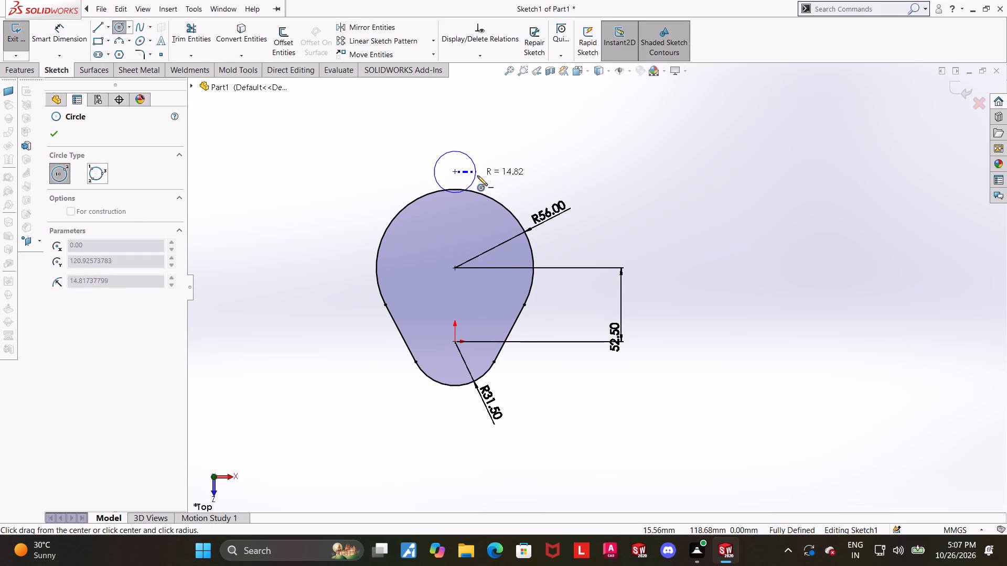
left_click(486, 176)
key("Escape")
Dimension the new circle above the teardrop with a diameter of 82 mm.
left_click_drag(55, 37, 62, 37)
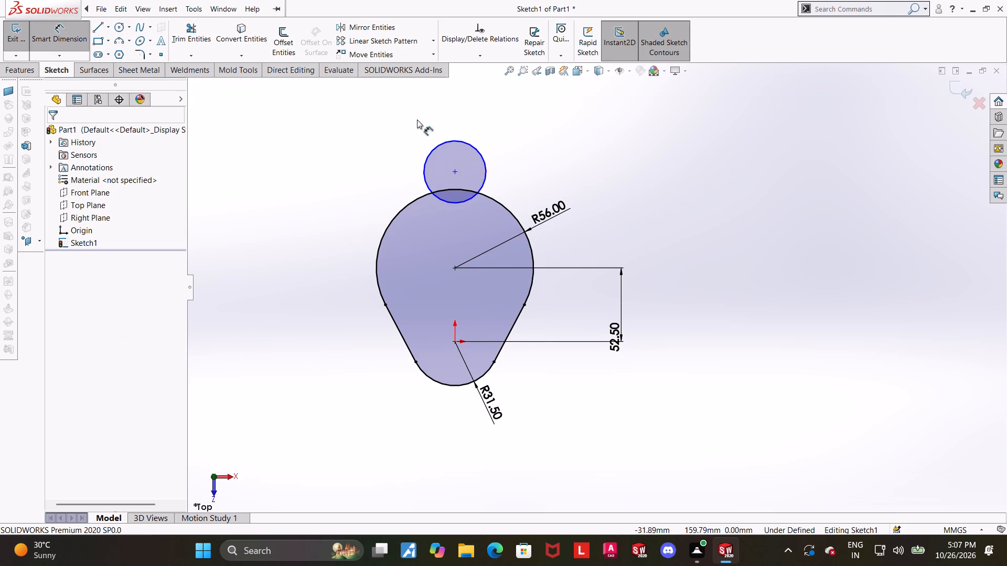
left_click(466, 140)
left_click(503, 120)
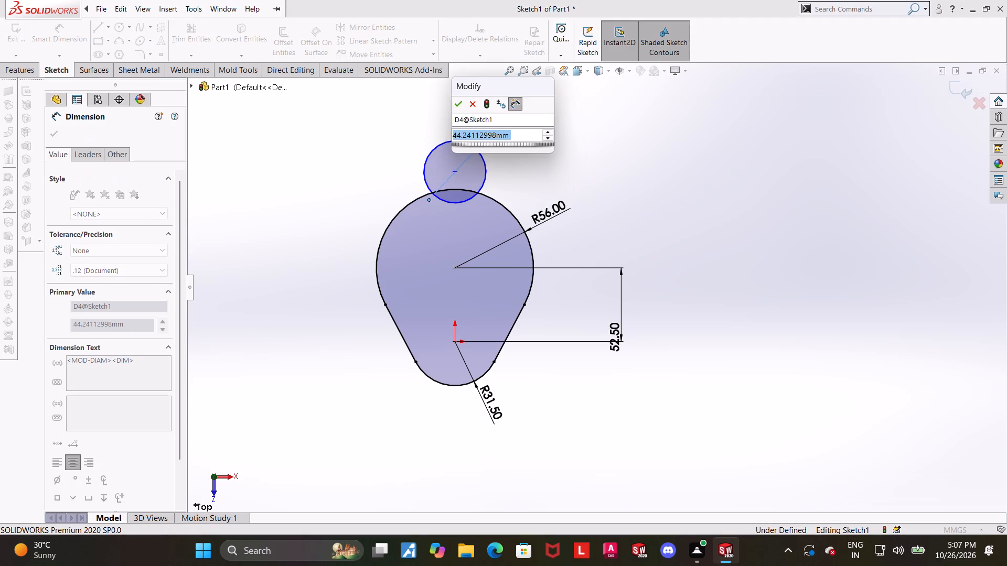
type("82")
key("Return")
key("Escape")
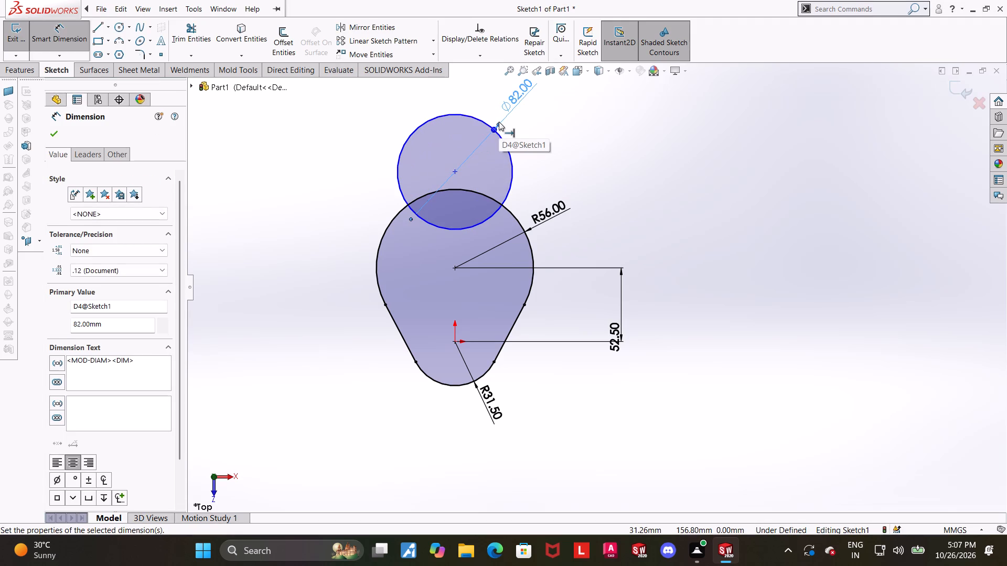
scroll(532, 111, "up", 1)
key("Escape")
Set the top circle's diameter to 84 mm.
double_click(528, 126)
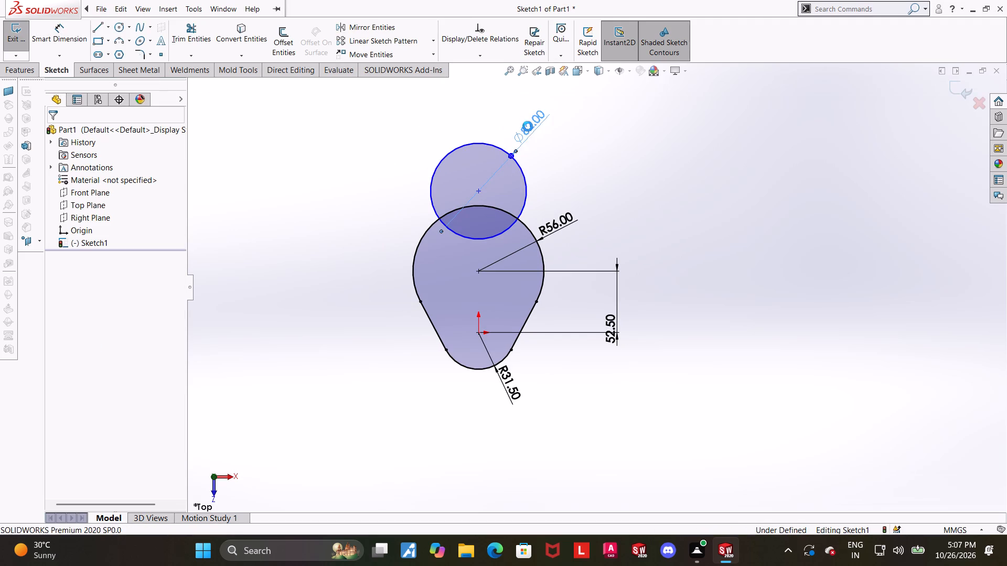
type("84")
key("Return")
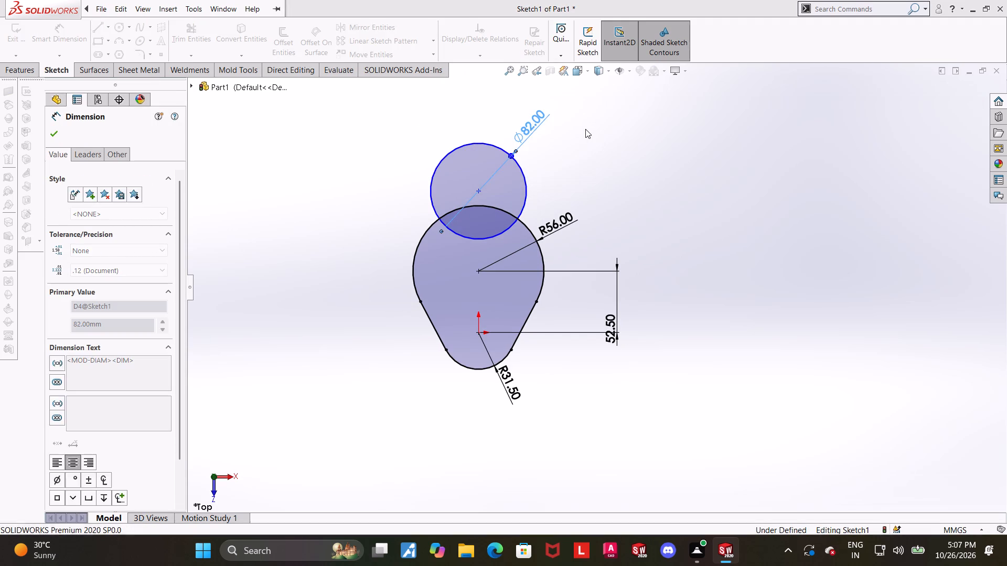
key("Escape")
left_click(613, 172)
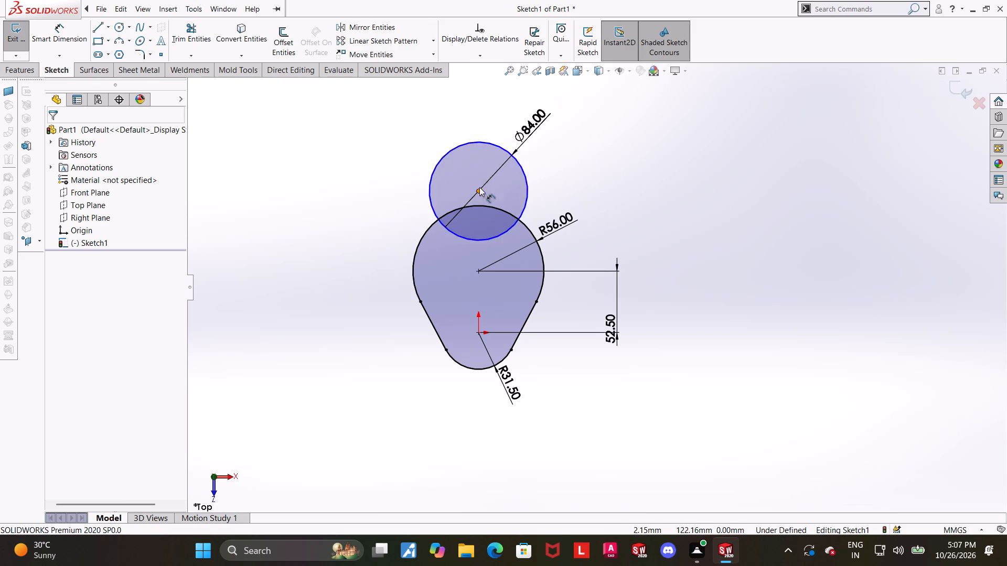
Move the 84 mm circle straight down into the teardrop until its centre is about 88.5 mm above the origin.
left_click_drag(478, 190, 476, 229)
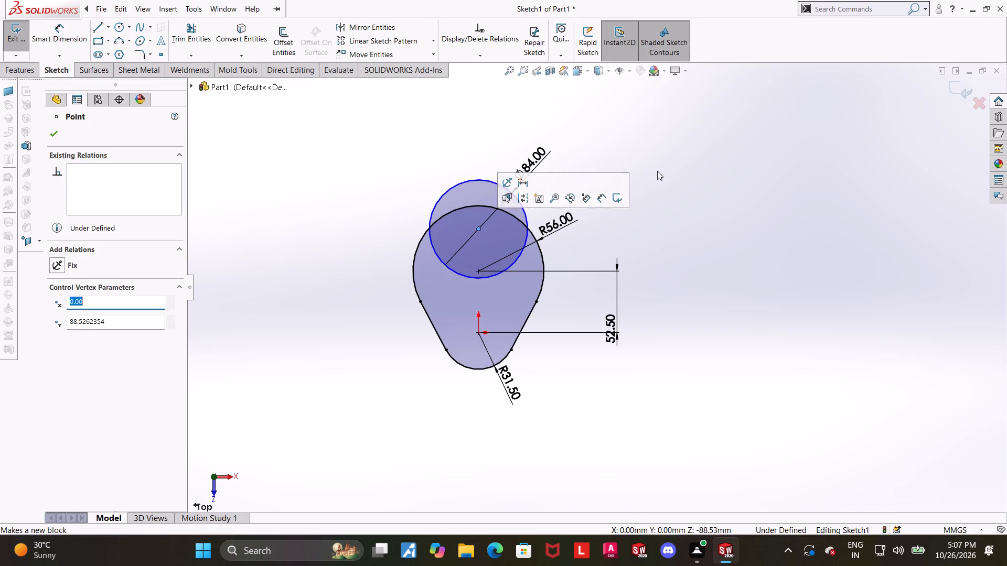
left_click(691, 160)
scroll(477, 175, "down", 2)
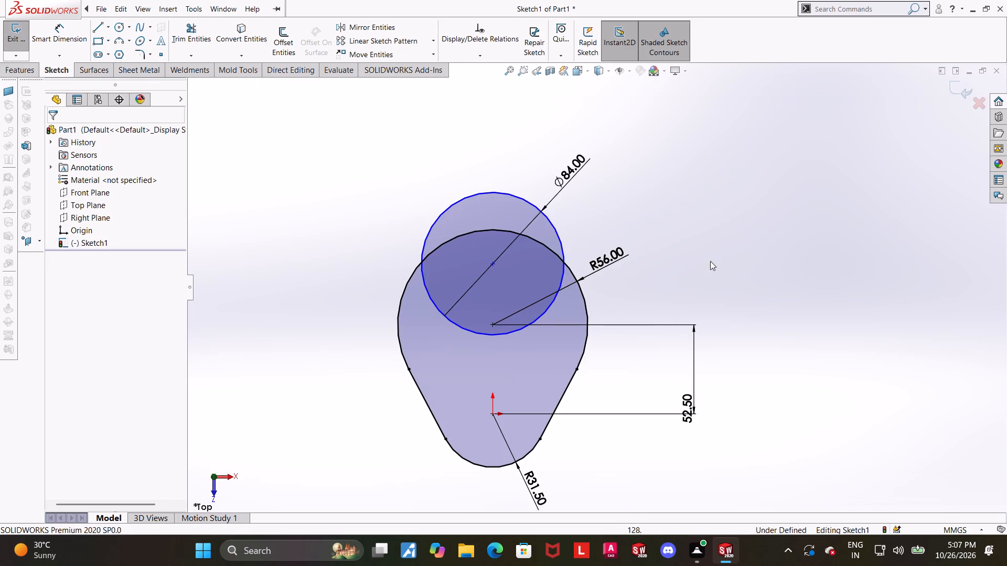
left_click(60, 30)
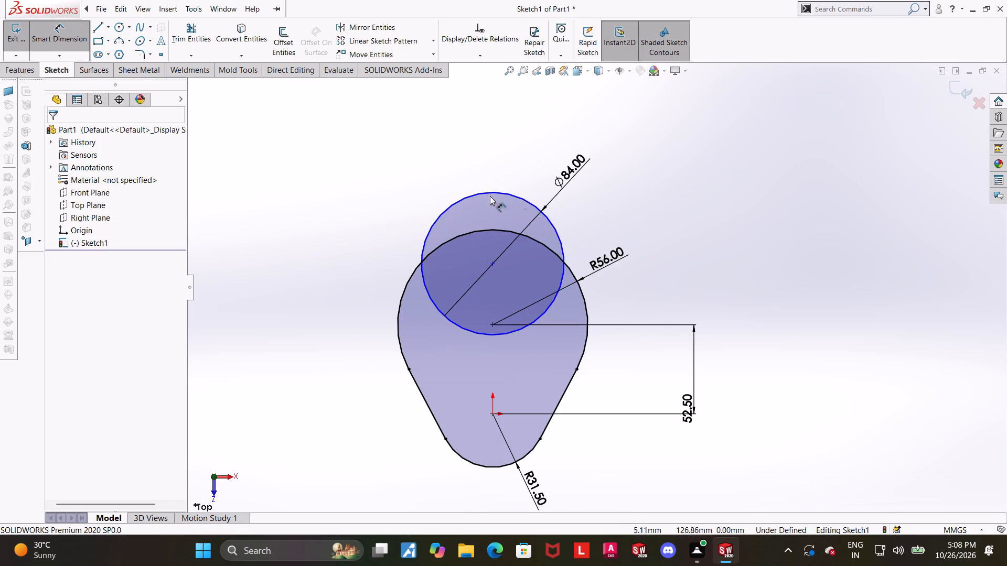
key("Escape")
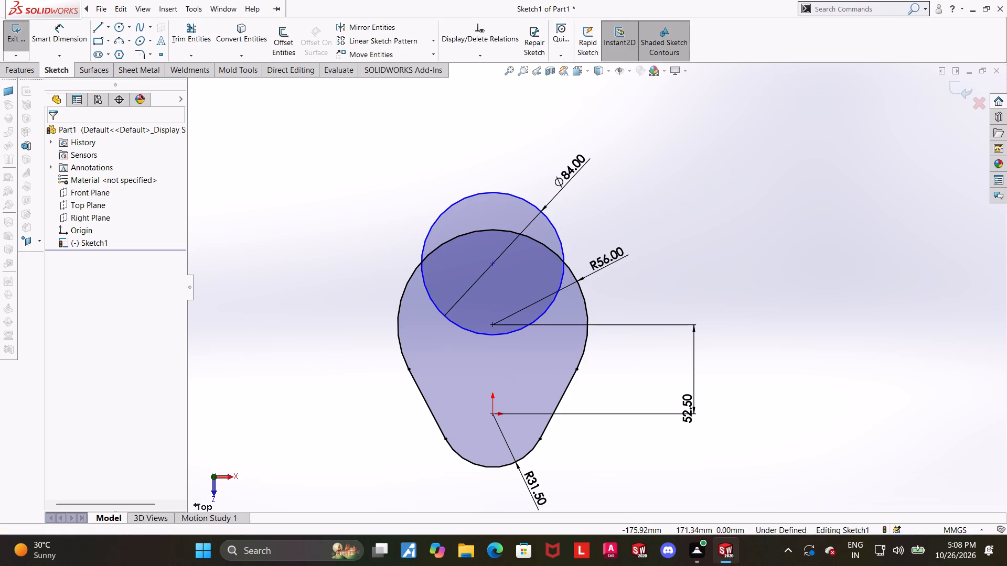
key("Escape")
Sketch a vertical centerline from the origin up to the top of the 84 mm circle.
left_click(111, 28)
left_click(110, 53)
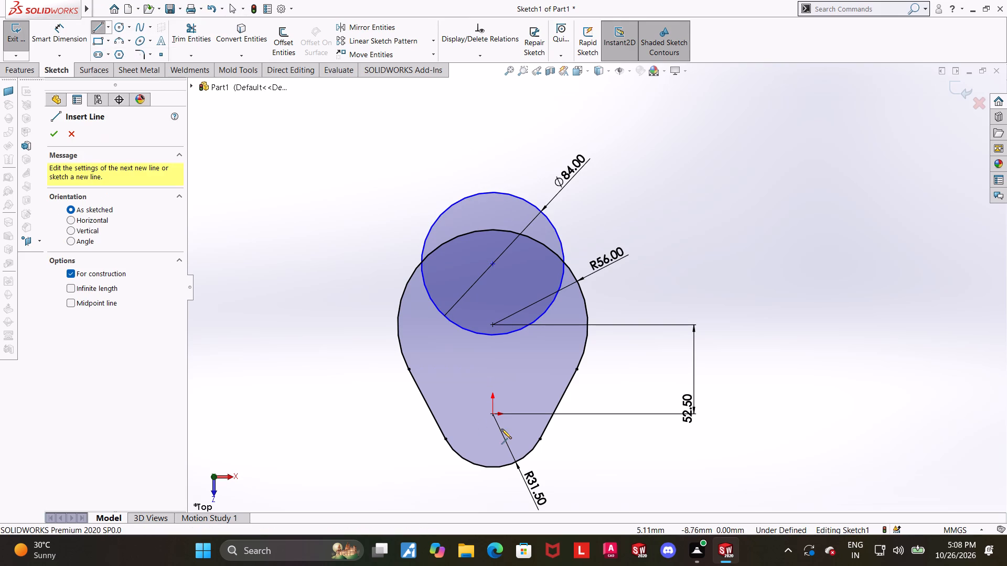
left_click(494, 413)
left_click(491, 193)
key("Escape")
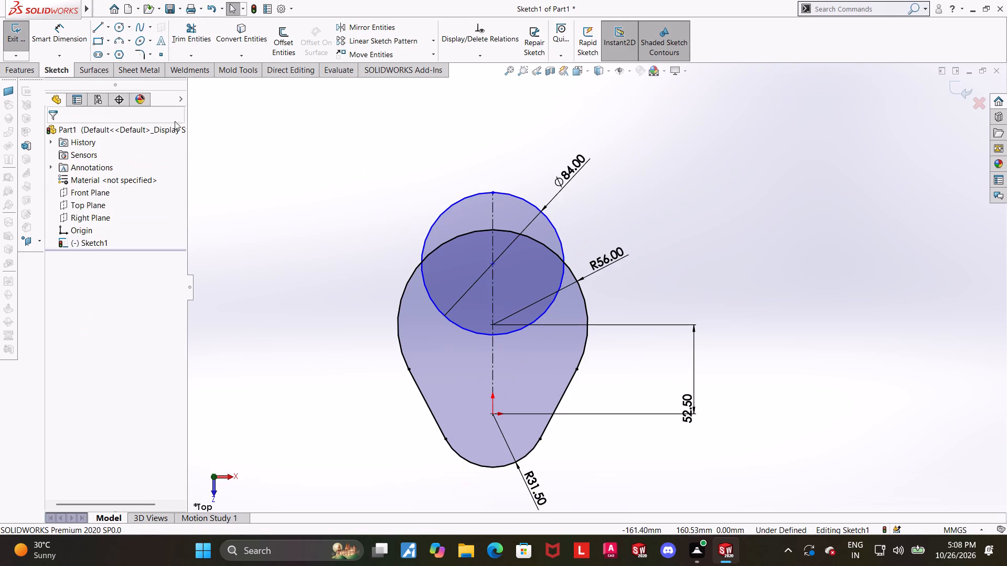
key("Escape")
Dimension the overall height from the top of the 84 mm circle to the bottom of the R31.50 arc as 150 mm.
left_click(66, 34)
left_click(494, 193)
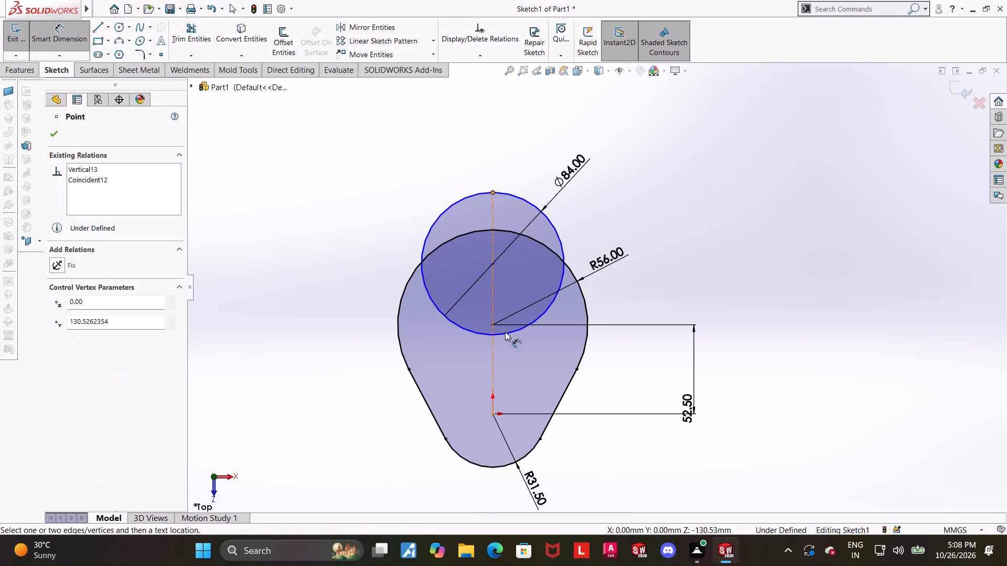
scroll(511, 397, "up", 1)
scroll(510, 408, "down", 1)
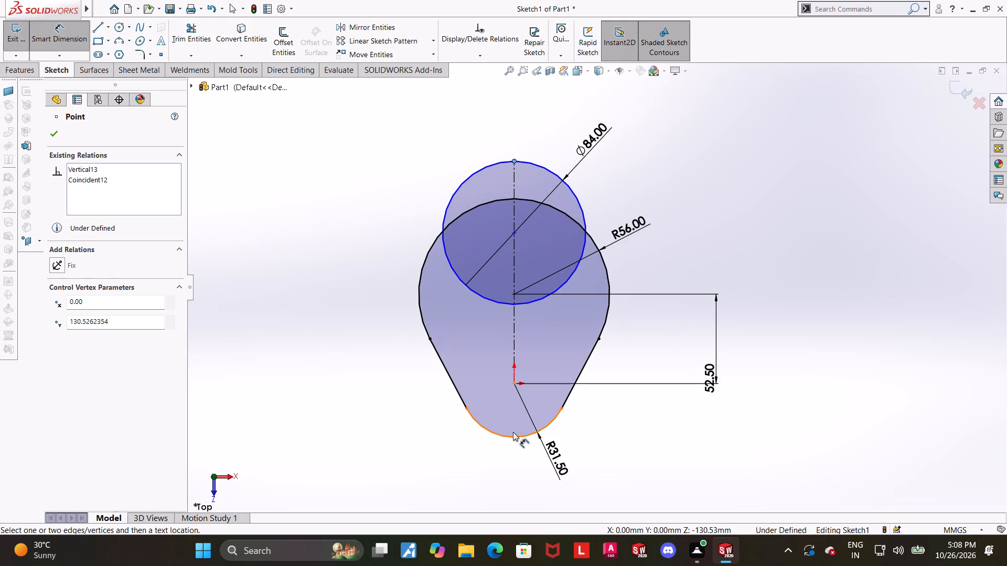
left_click(514, 439)
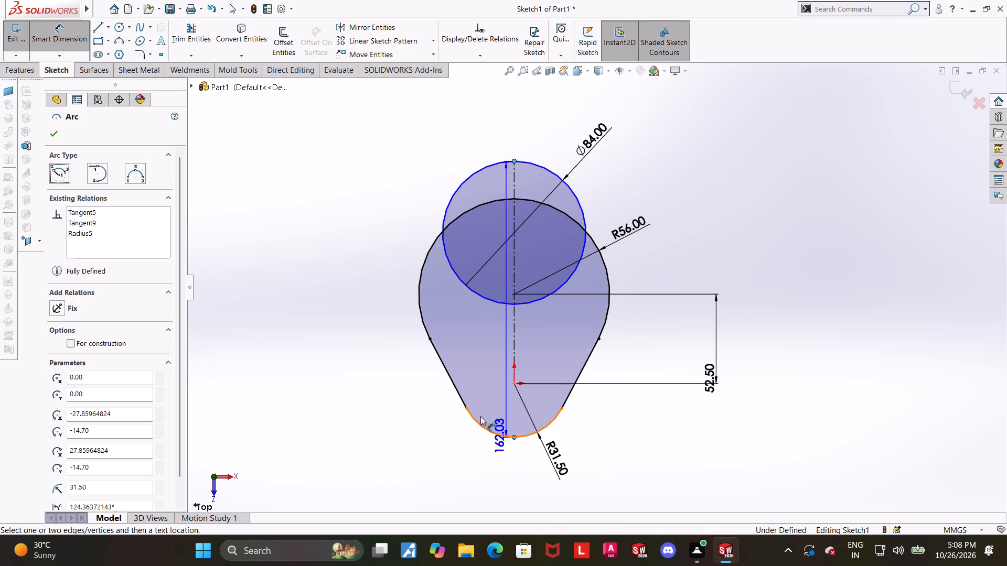
left_click(364, 368)
type("150]")
key("Return")
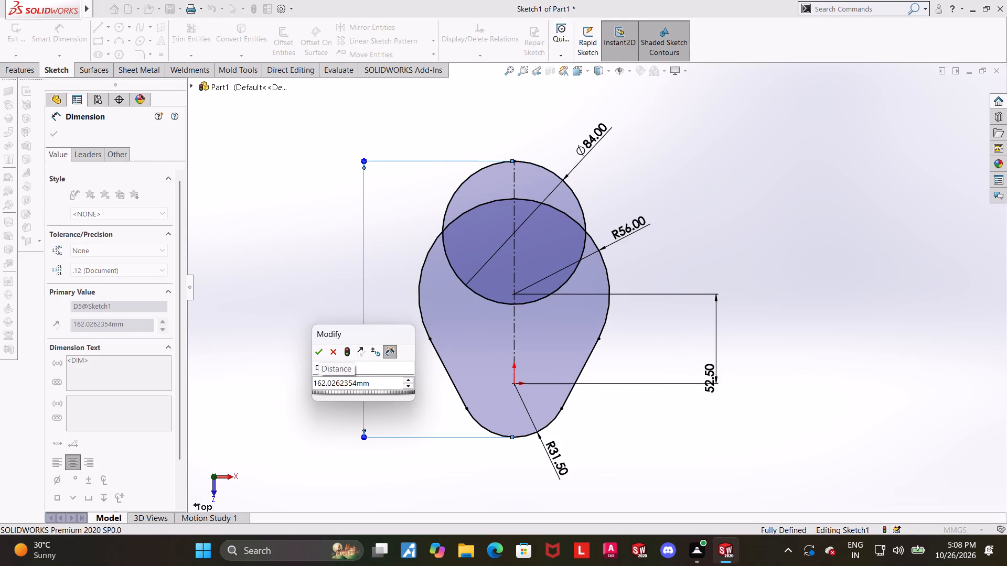
left_click_drag(380, 384, 206, 378)
type("150")
key("Return")
key("Escape")
key("Escape")
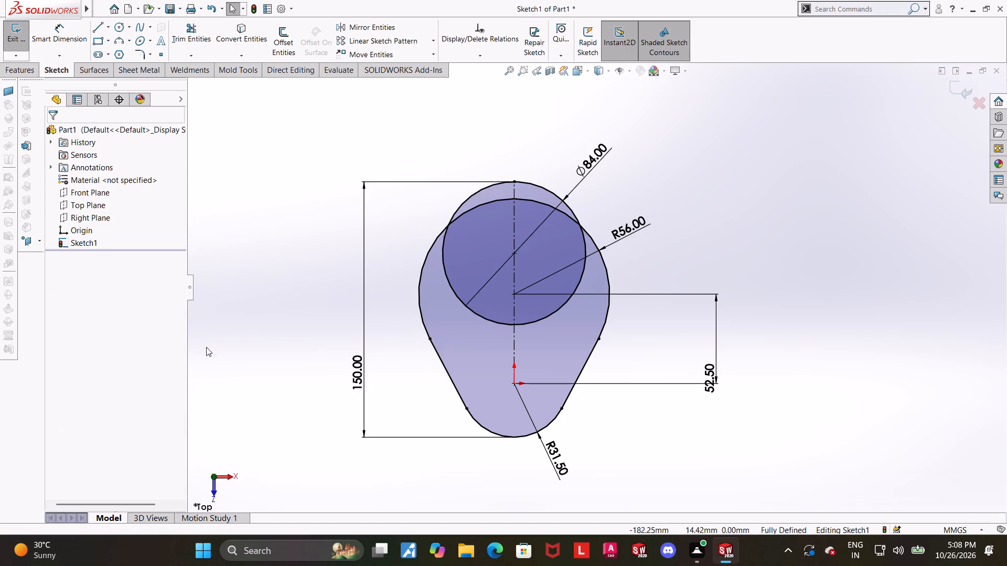
Trim away the lower part of the 84 mm circle that lies inside the teardrop, on both sides of the centerline.
left_click(193, 28)
left_click_drag(442, 306, 451, 295)
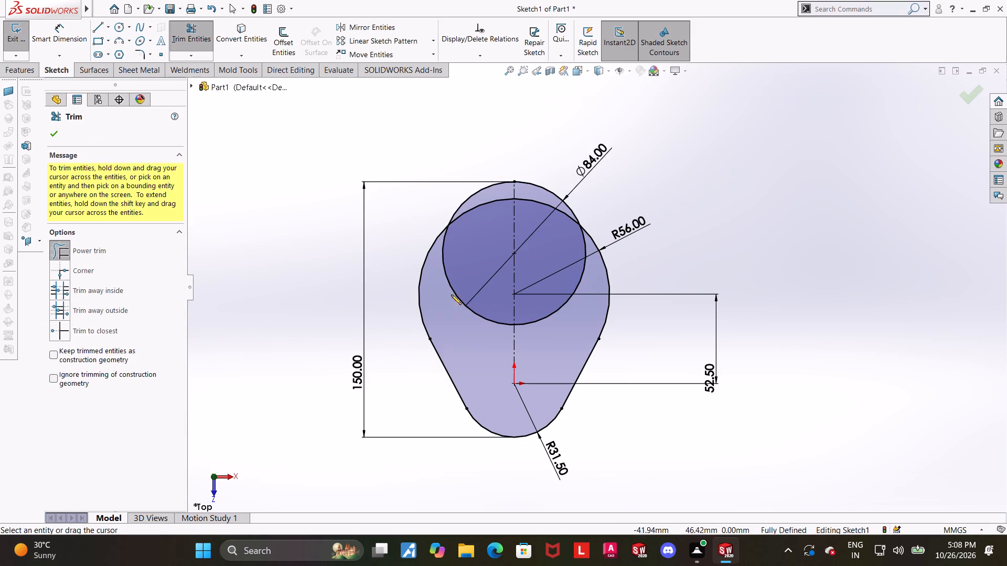
left_click_drag(451, 295, 464, 271)
left_click_drag(583, 284, 570, 269)
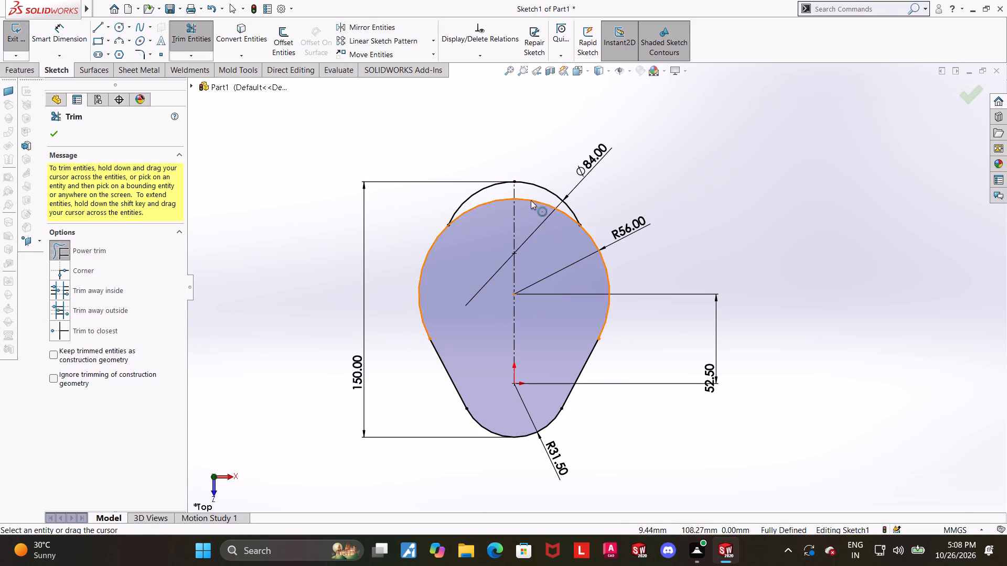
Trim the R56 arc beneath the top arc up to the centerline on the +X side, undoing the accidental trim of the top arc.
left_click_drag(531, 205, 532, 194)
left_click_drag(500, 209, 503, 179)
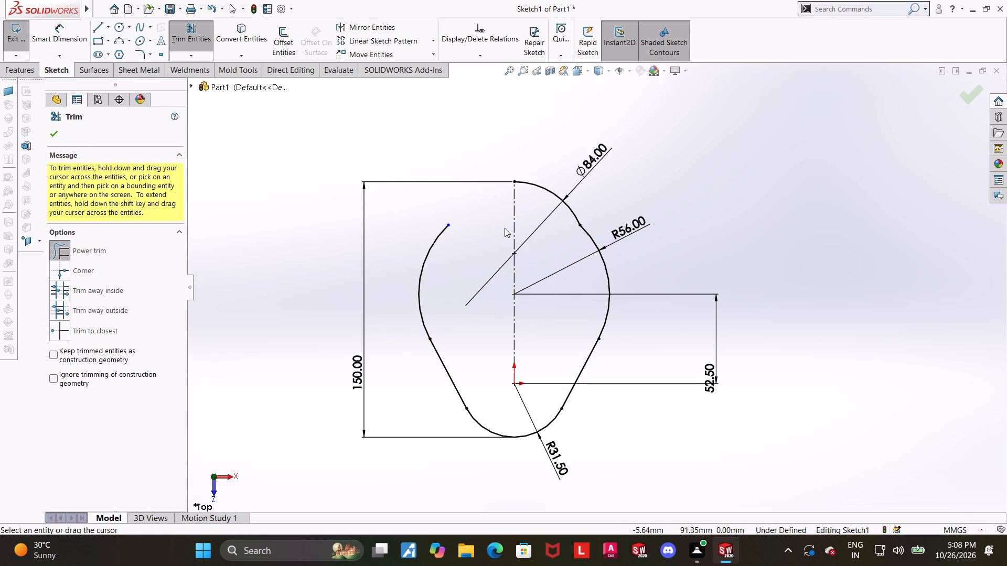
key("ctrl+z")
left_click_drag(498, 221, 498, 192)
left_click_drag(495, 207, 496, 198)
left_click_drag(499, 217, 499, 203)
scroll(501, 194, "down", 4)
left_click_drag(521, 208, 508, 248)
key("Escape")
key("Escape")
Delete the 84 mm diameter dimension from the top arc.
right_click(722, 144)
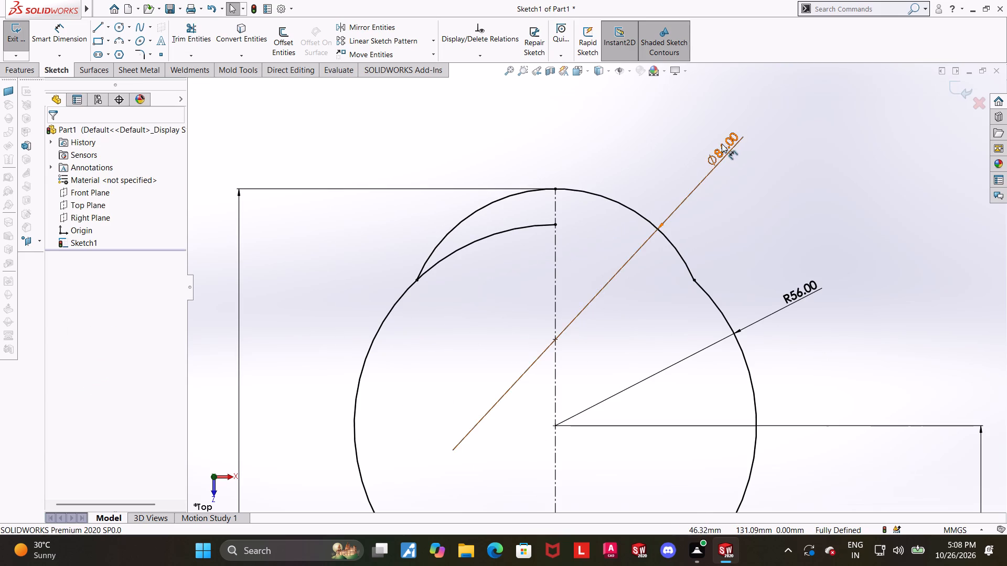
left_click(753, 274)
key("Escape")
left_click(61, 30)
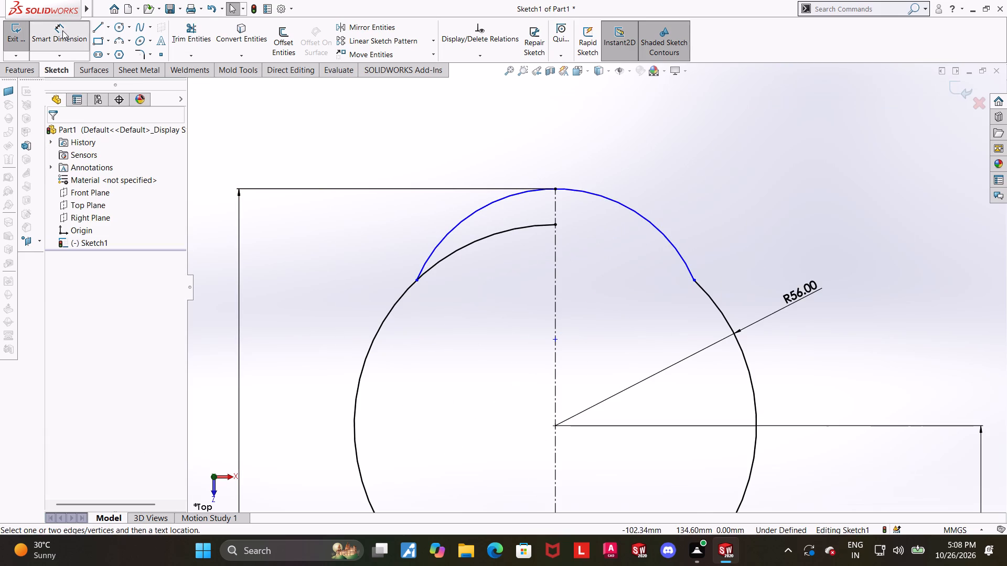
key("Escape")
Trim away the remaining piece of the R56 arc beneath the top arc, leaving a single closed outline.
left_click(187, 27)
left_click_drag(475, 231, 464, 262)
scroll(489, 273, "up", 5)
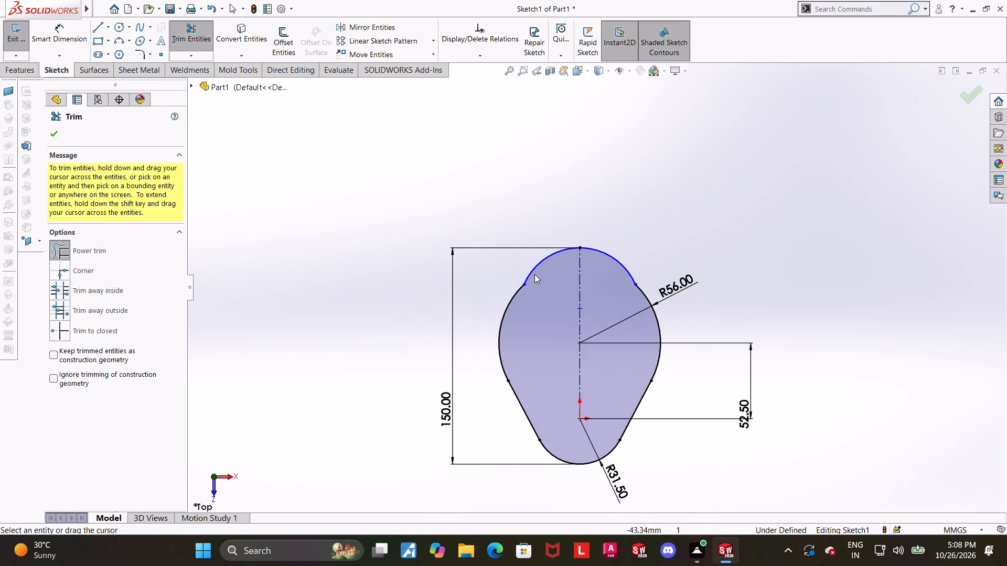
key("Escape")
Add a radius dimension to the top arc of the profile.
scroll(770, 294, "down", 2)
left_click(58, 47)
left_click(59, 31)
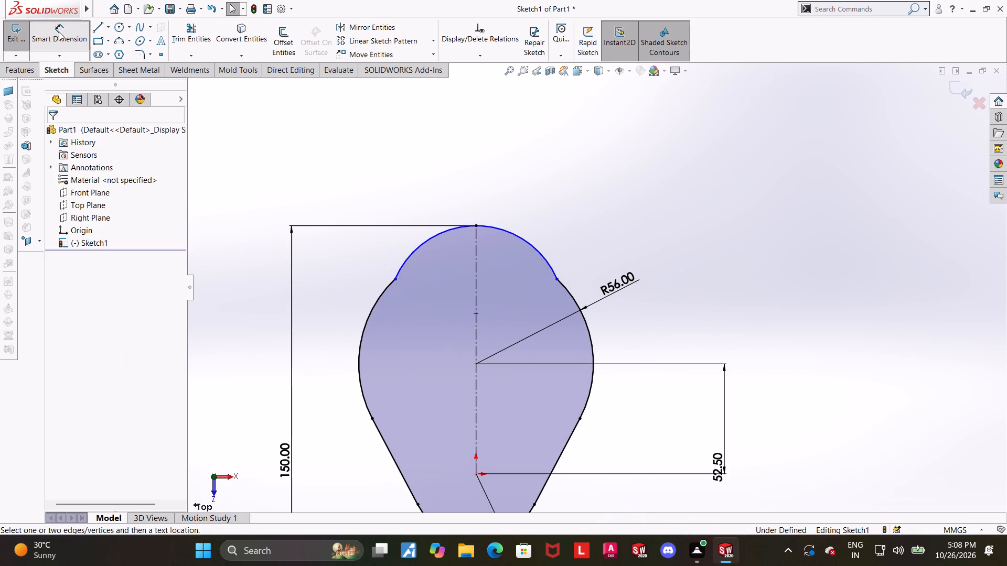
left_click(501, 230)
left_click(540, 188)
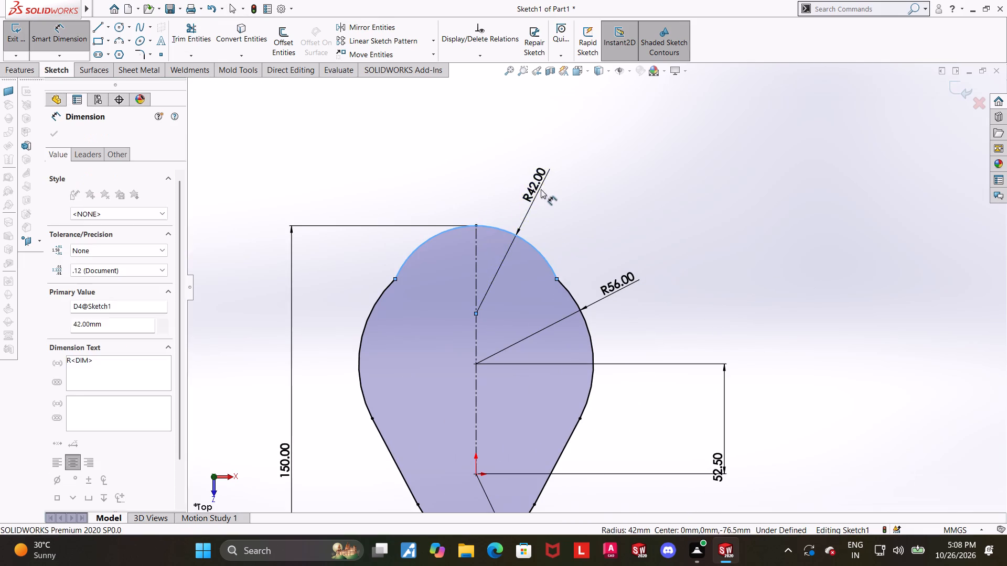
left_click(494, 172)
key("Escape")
Examine the trimmed profile outline and its dimensions up close and as a whole.
scroll(736, 273, "up", 3)
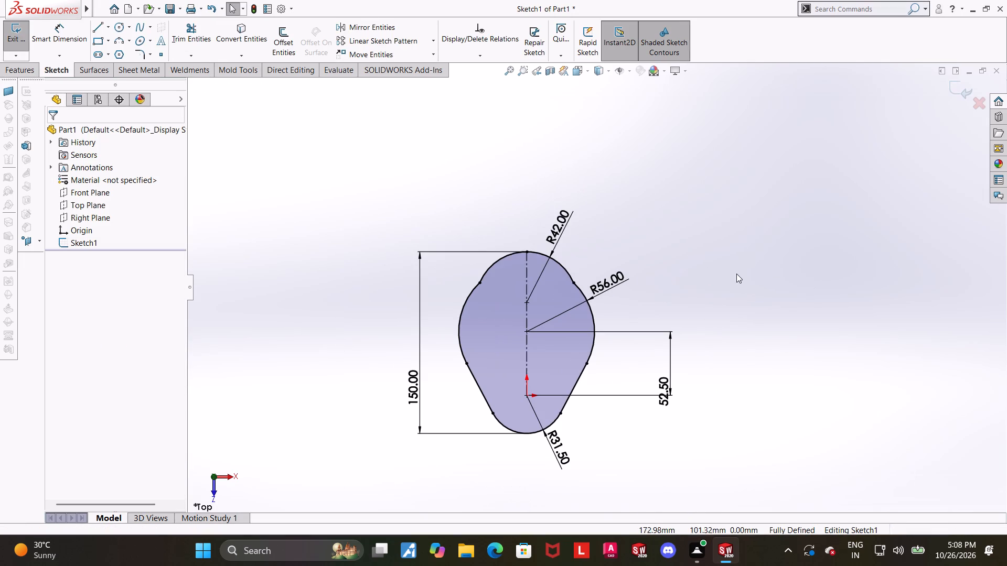
scroll(604, 264, "down", 1)
scroll(647, 340, "up", 3)
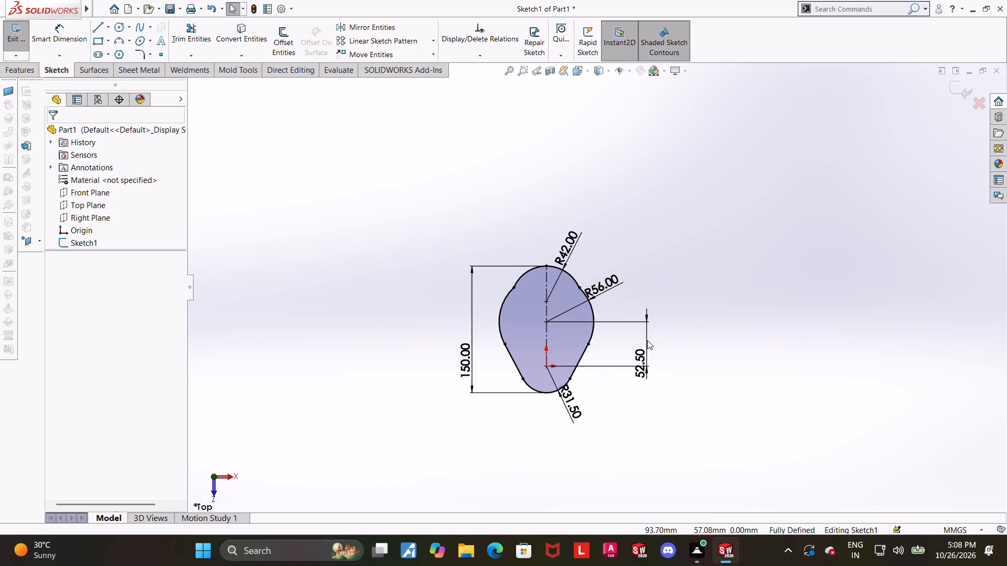
scroll(655, 385, "down", 2)
scroll(812, 216, "down", 1)
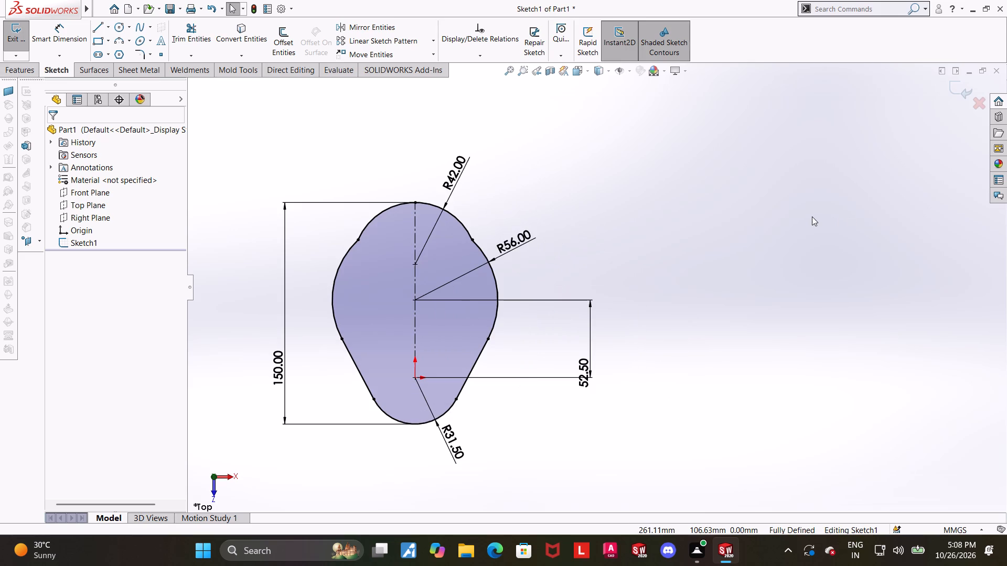
scroll(504, 301, "up", 1)
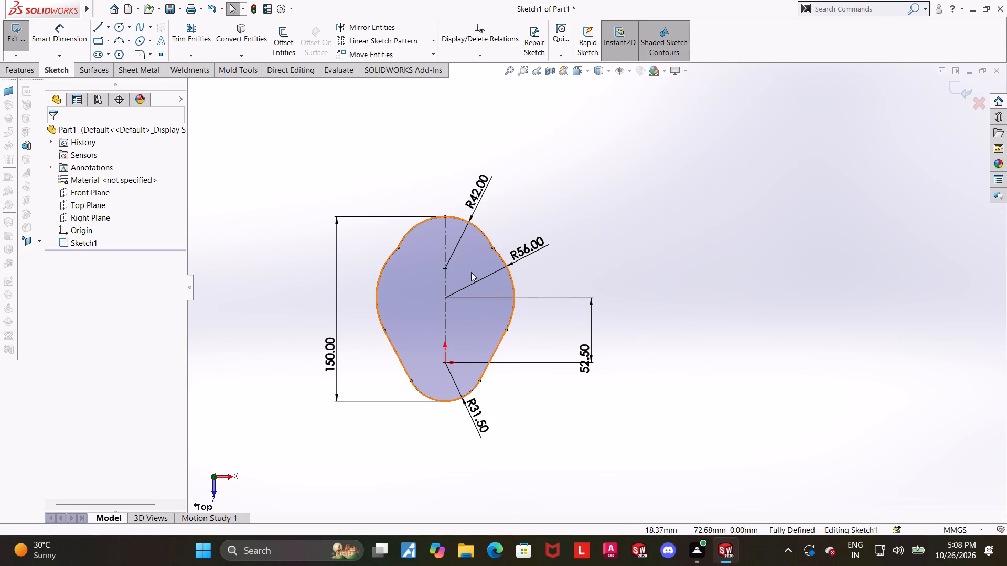
scroll(475, 268, "up", 1)
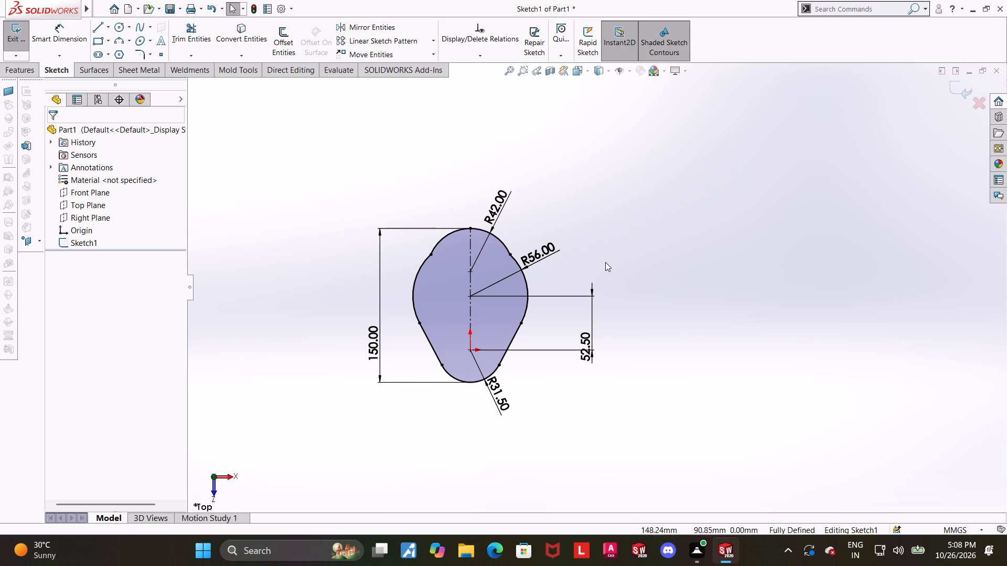
scroll(559, 273, "down", 1)
scroll(432, 257, "down", 2)
key("Escape")
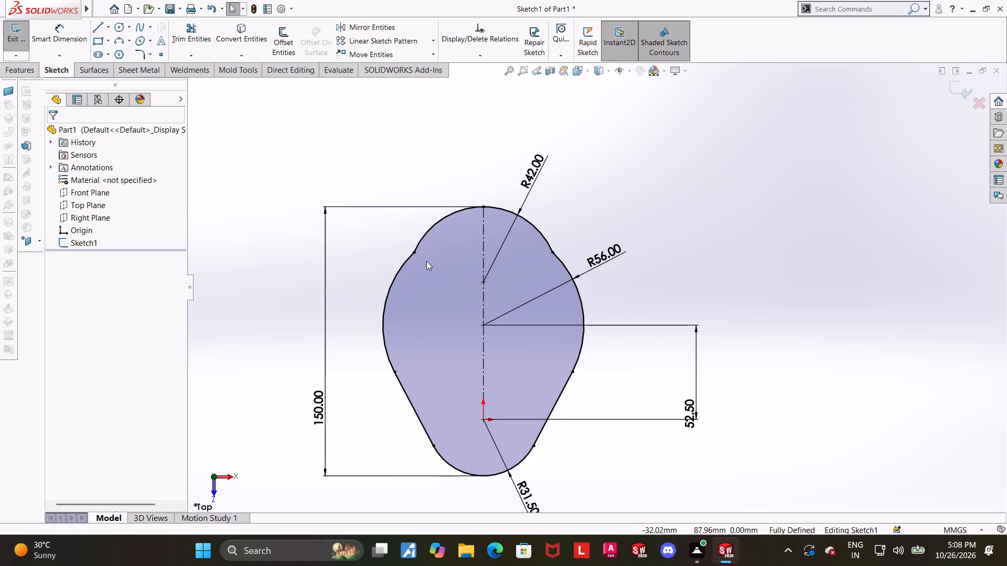
scroll(483, 263, "up", 1)
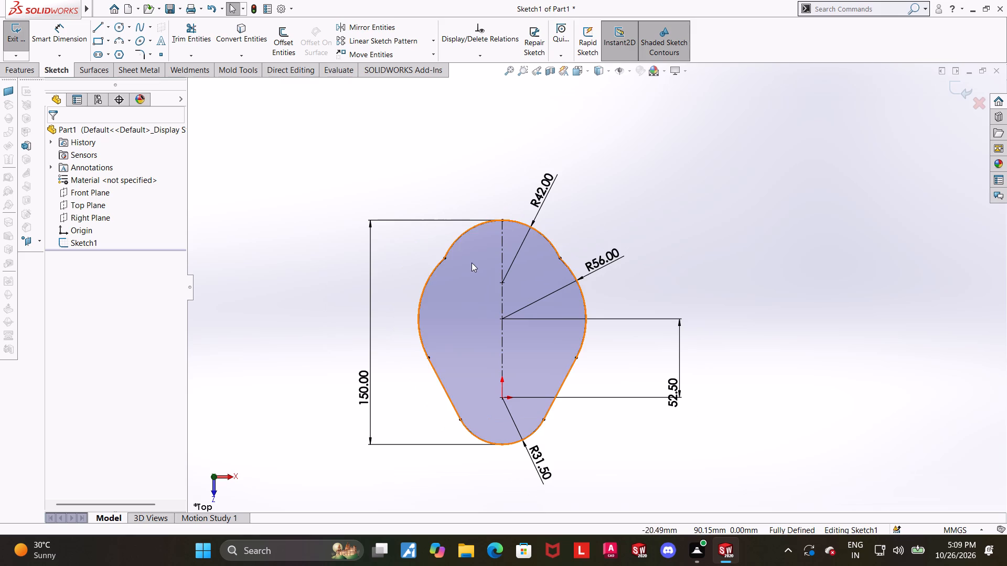
key("Escape")
scroll(594, 269, "down", 1)
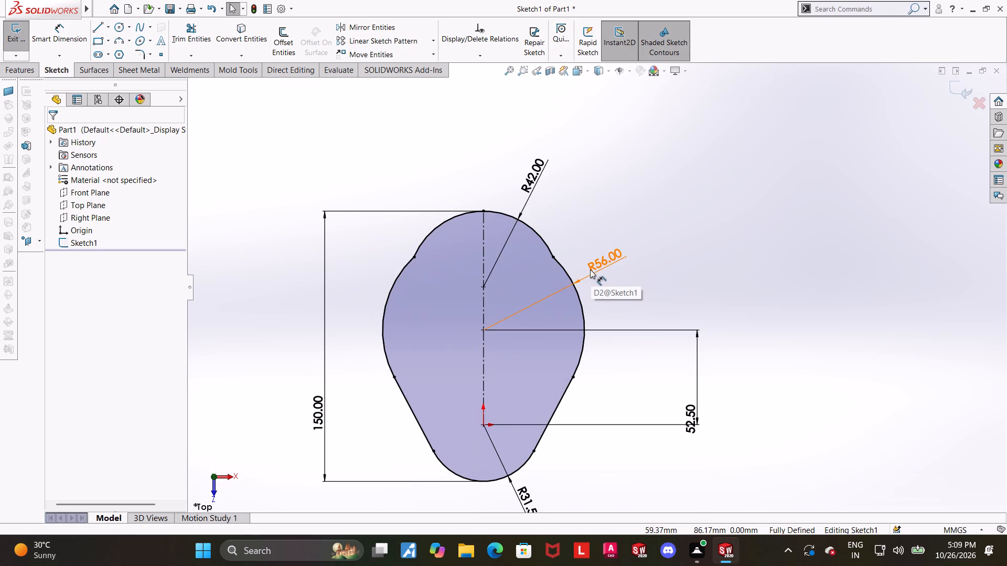
scroll(590, 269, "down", 1)
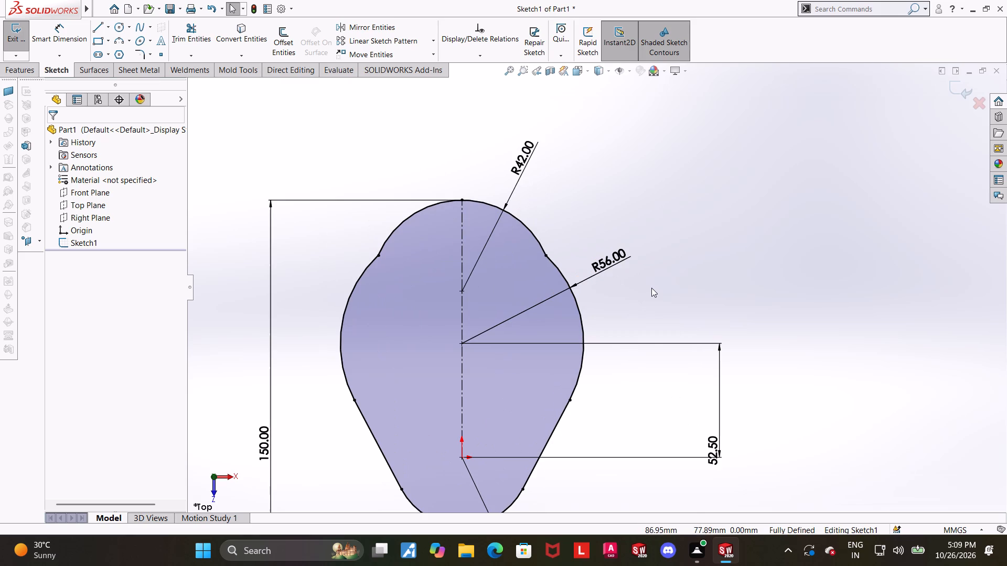
scroll(651, 287, "down", 1)
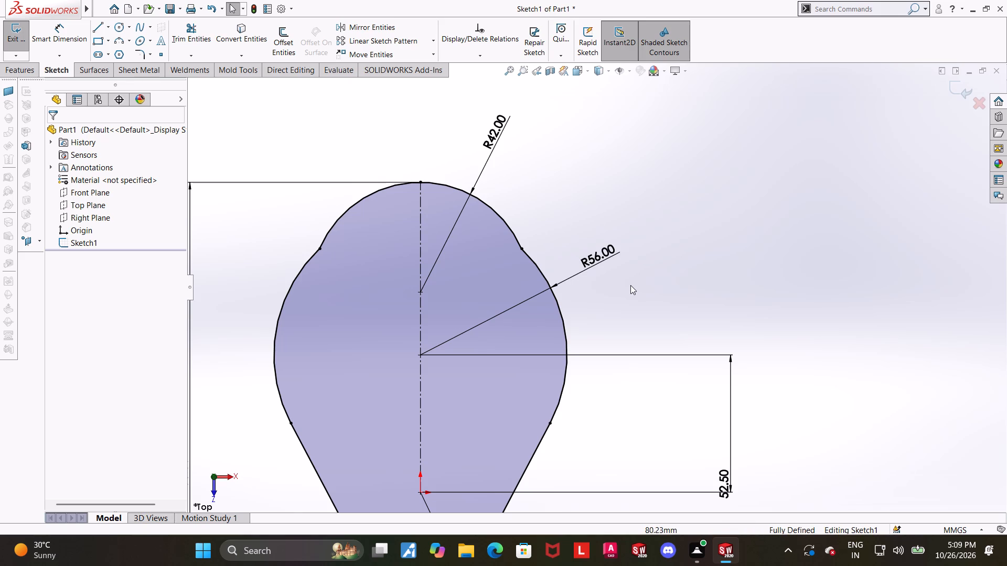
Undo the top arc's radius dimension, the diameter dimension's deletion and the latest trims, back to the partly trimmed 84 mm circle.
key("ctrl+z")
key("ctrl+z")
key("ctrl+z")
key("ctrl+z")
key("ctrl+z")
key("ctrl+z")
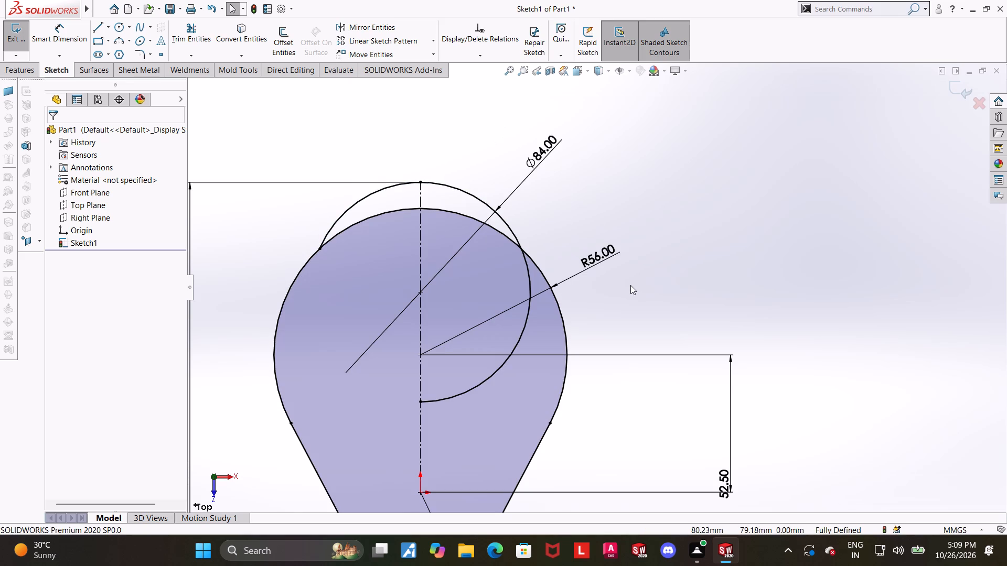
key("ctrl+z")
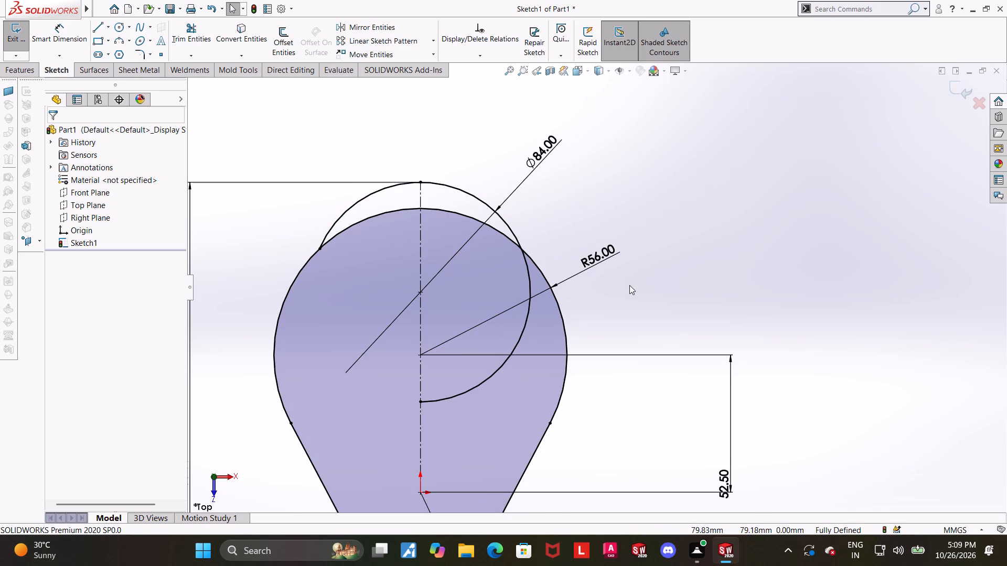
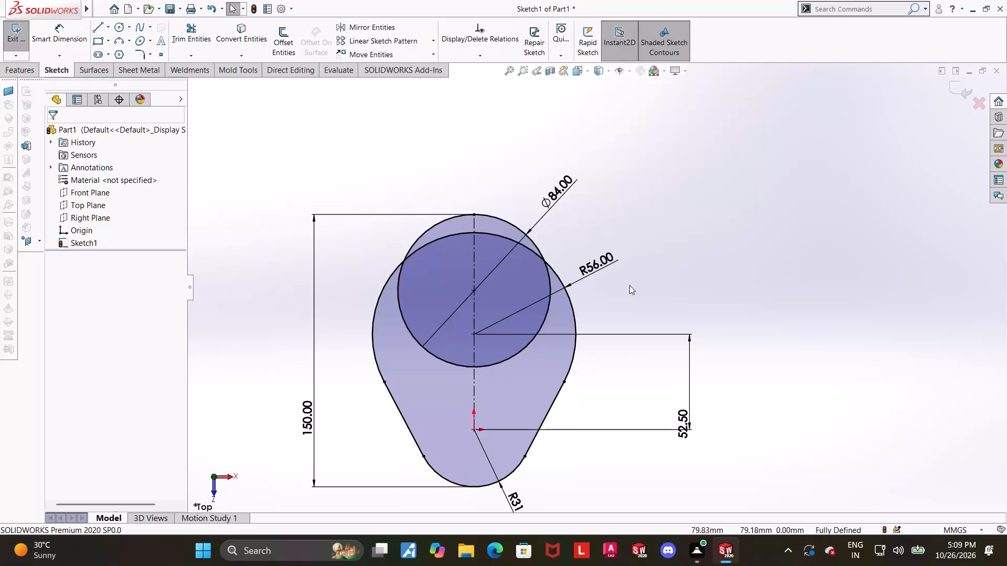
Redo the undone trims, the diameter dimension's deletion and the top arc's radius dimension.
key("ctrl+y")
key("ctrl+y")
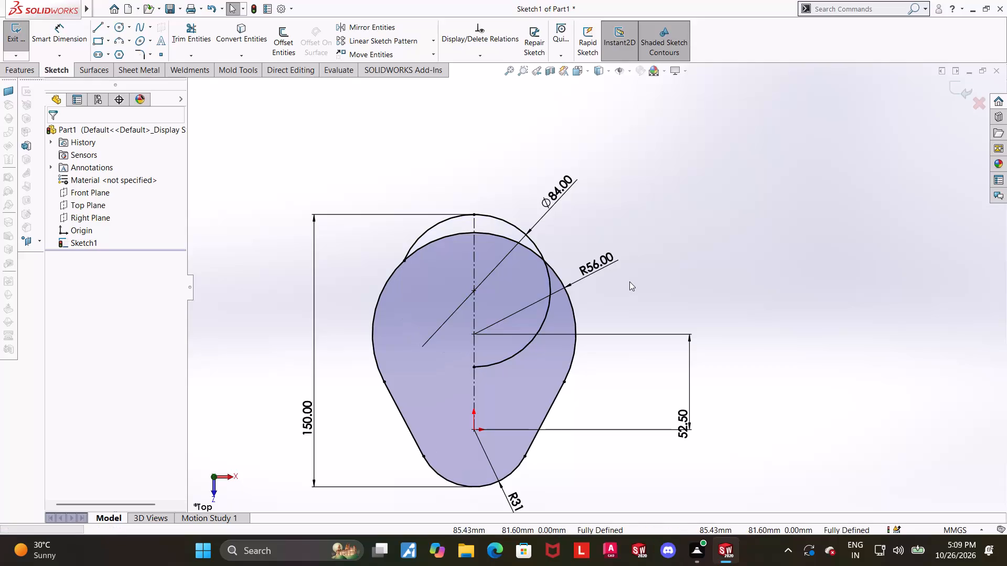
key("ctrl+y")
key("ctrl+y")
key("ctrl+y")
key("ctrl+y")
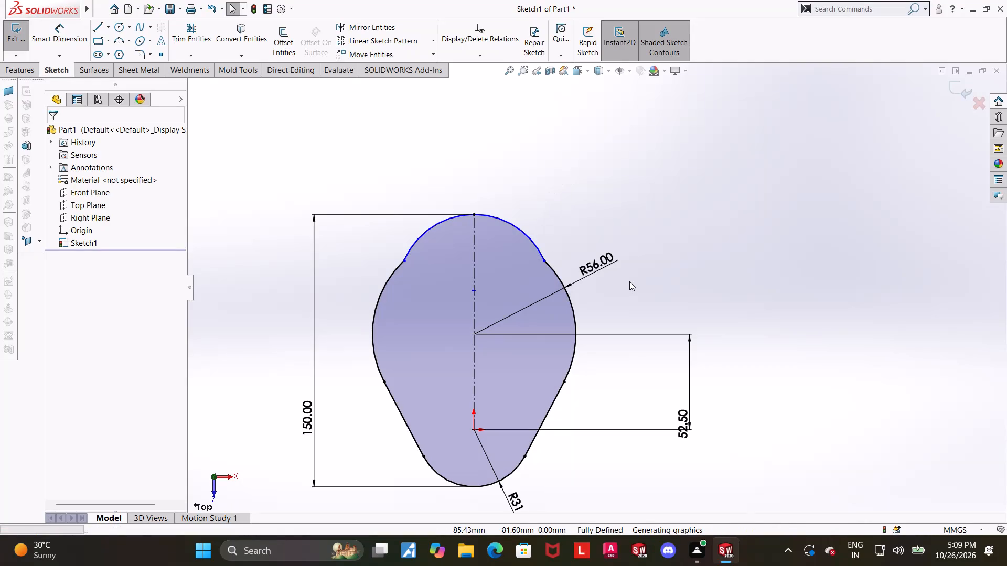
Examine the closed profile outline, its dimensions and the notches where the top arc meets the R56 arc.
scroll(719, 286, "up", 1)
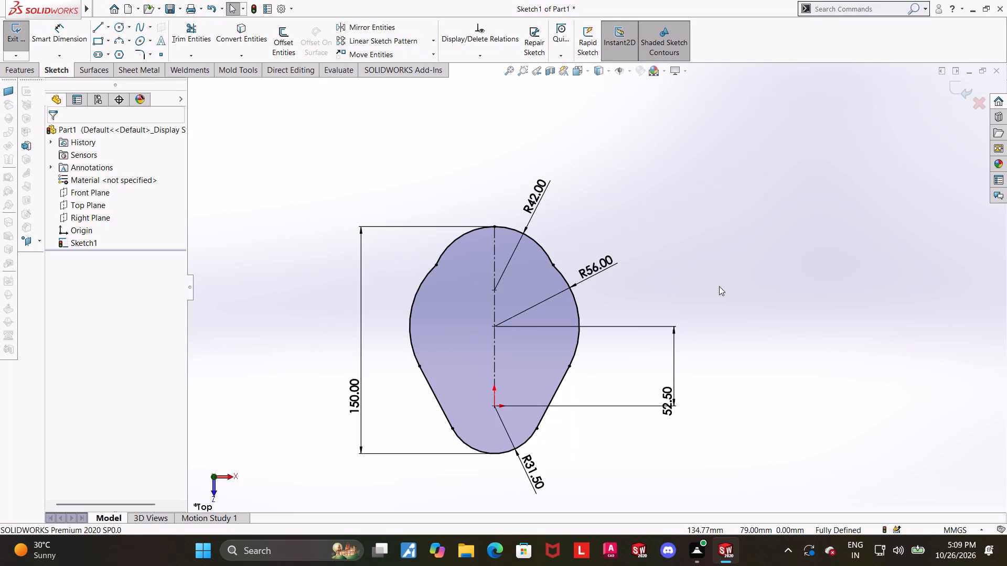
key("Escape")
scroll(715, 313, "up", 1)
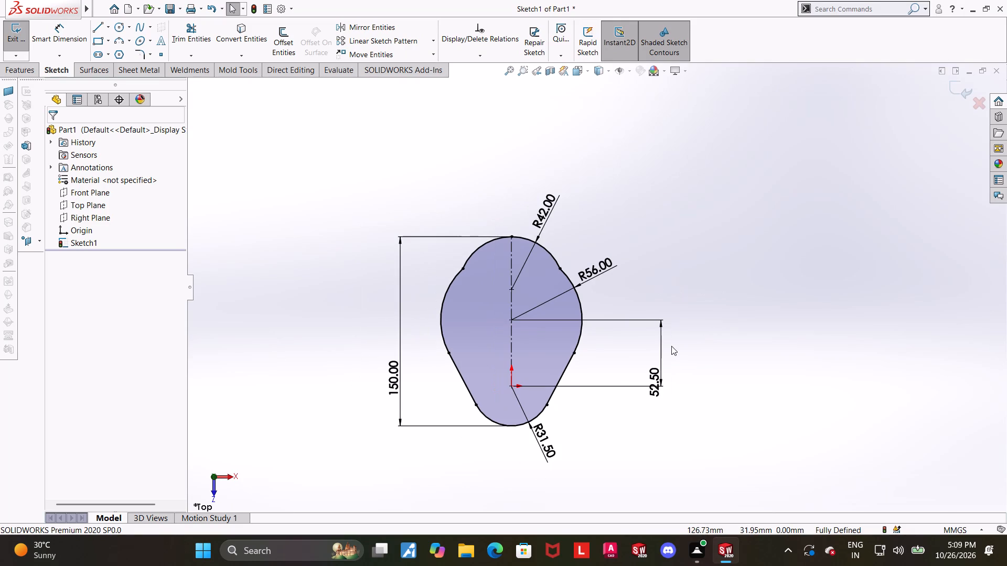
scroll(697, 366, "down", 1)
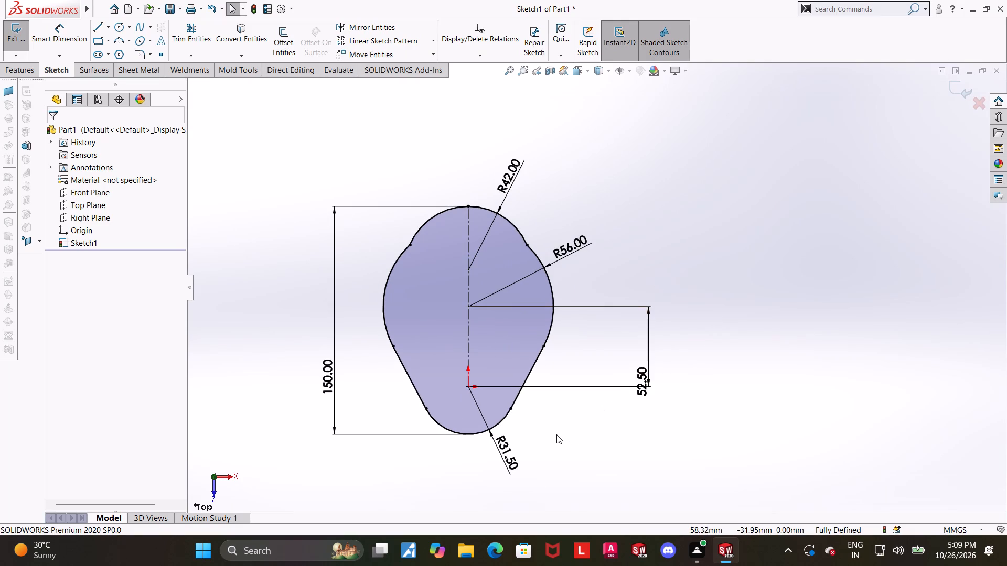
scroll(555, 434, "up", 1)
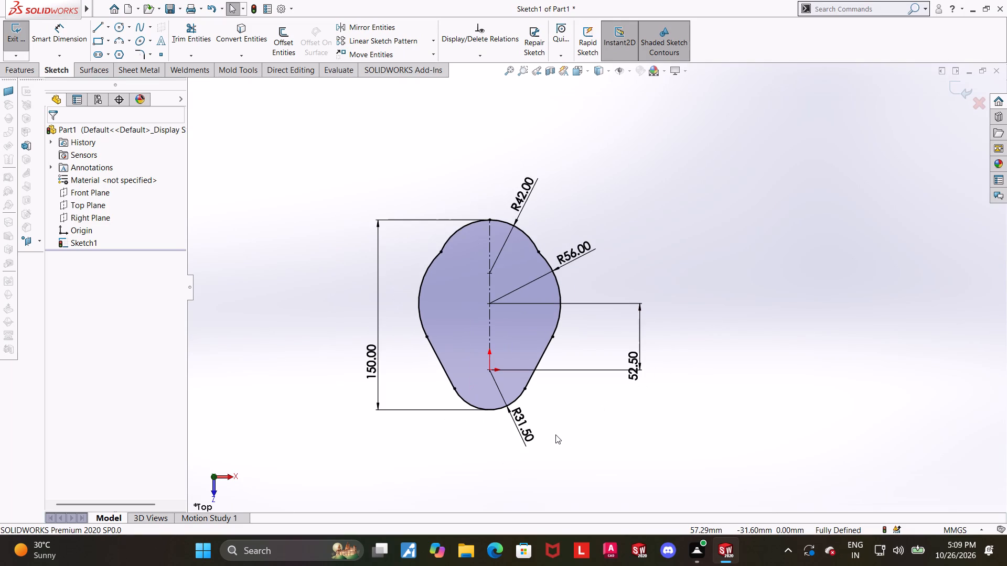
scroll(555, 434, "down", 1)
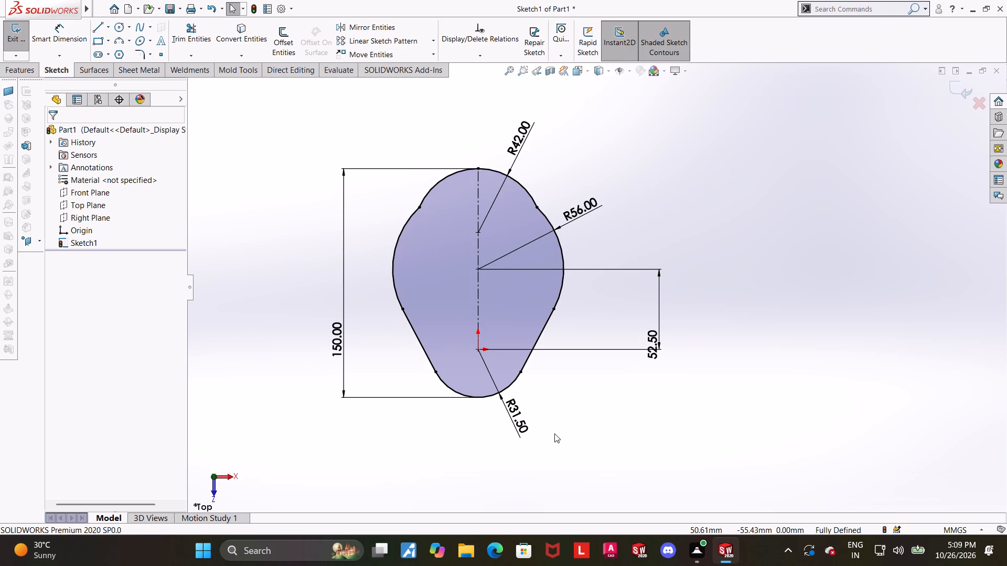
scroll(554, 433, "down", 1)
scroll(554, 433, "up", 1)
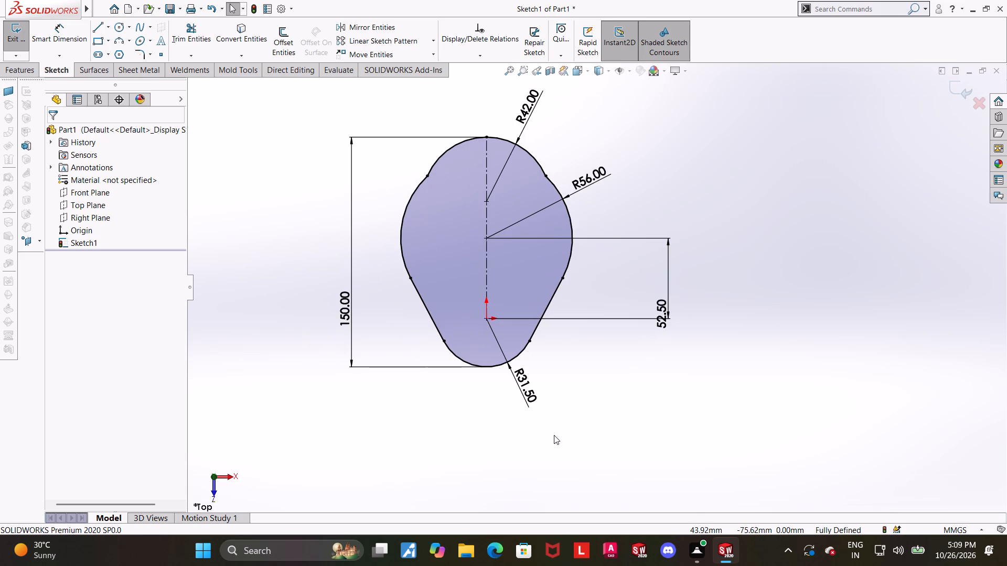
scroll(475, 153, "down", 2)
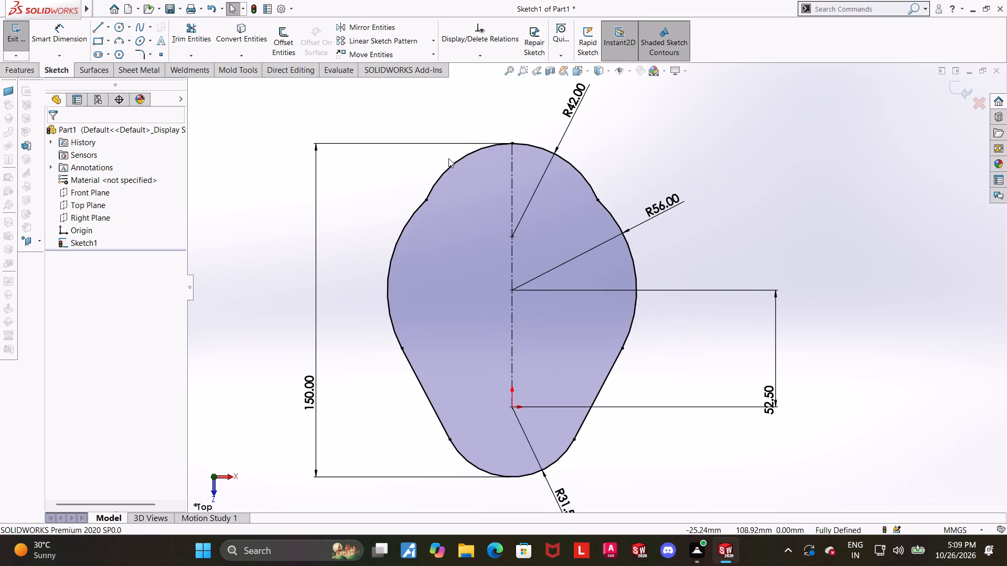
key("Escape")
key("Escape")
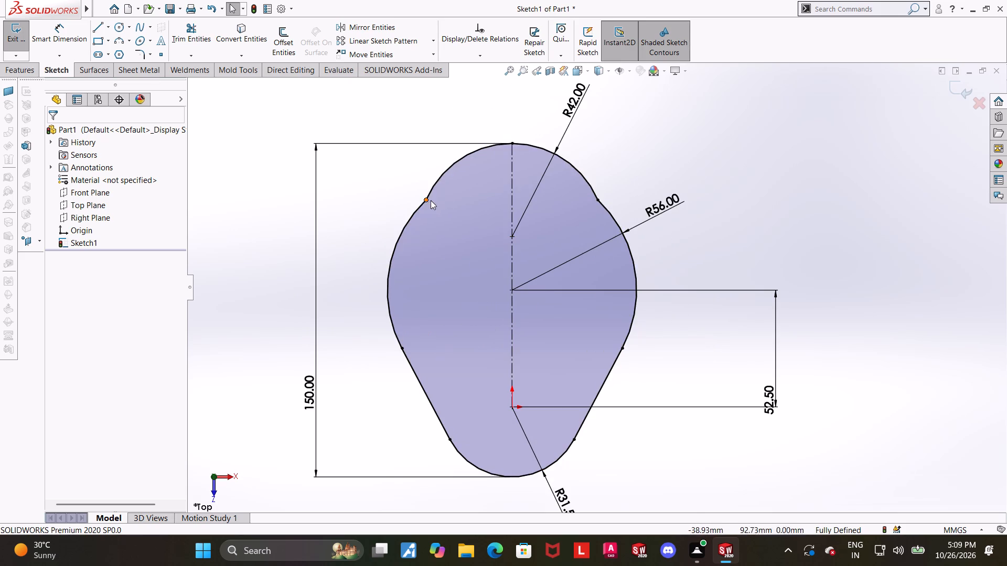
scroll(695, 189, "up", 2)
Exit the sketch and extrude the profile as a blind boss 21 mm deep.
middle_click_drag(699, 291, 685, 220)
left_click(954, 85)
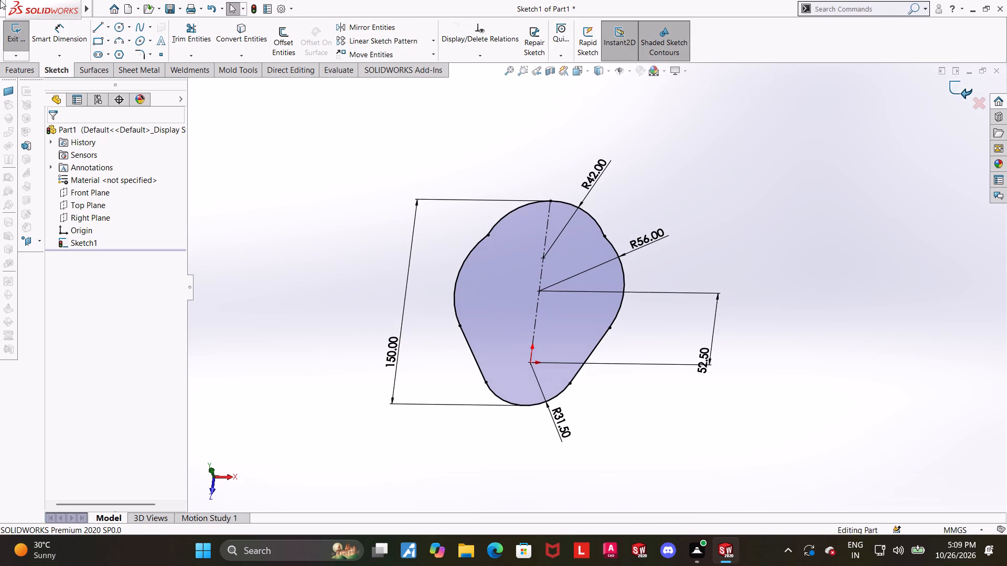
left_click(17, 42)
middle_click_drag(681, 325, 678, 307)
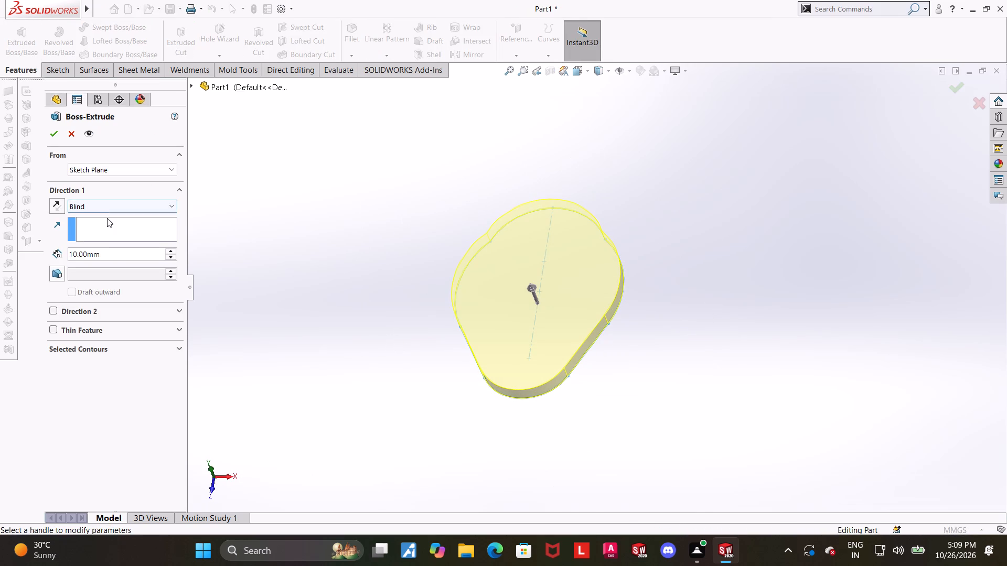
left_click(115, 257)
left_click_drag(124, 254, 0, 248)
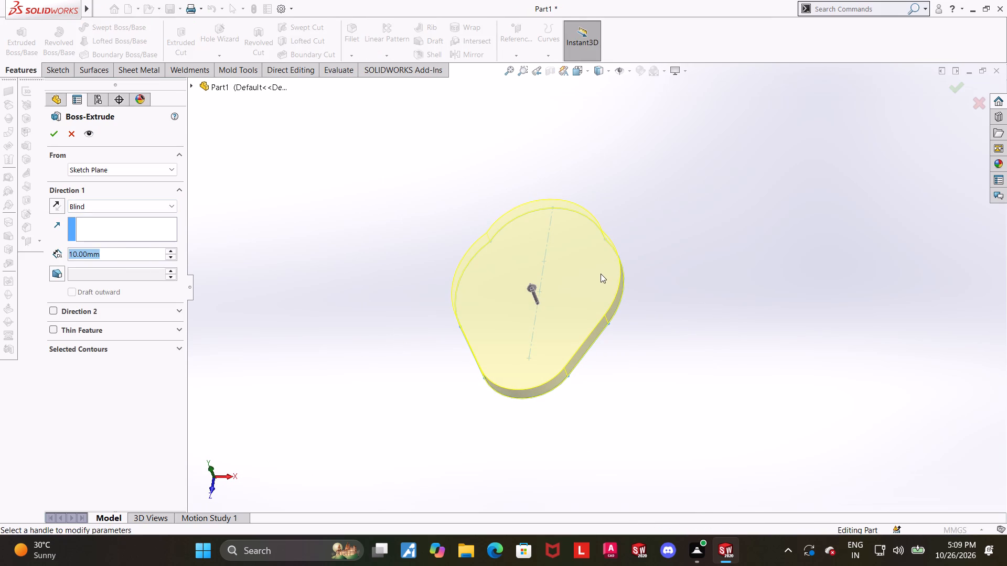
type("21")
key("Return")
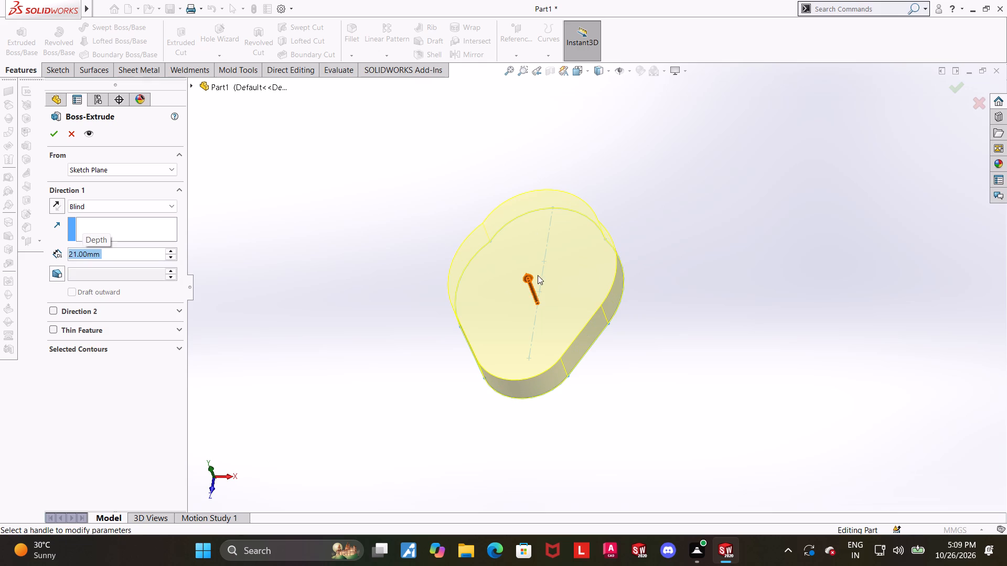
left_click(48, 136)
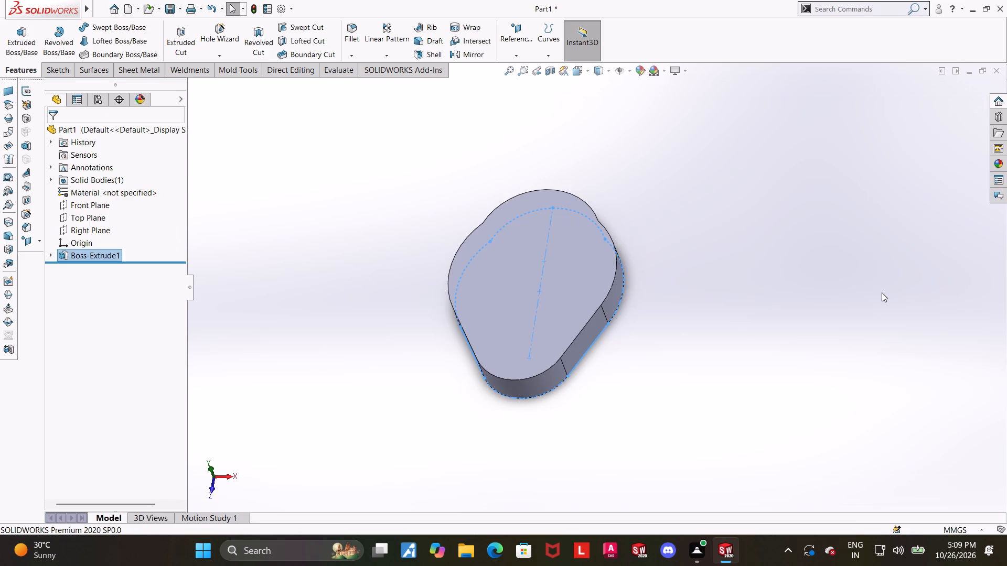
Reopen the extrusion's base sketch for editing and view it normal to its plane.
left_click(852, 292)
middle_click_drag(640, 233, 665, 297)
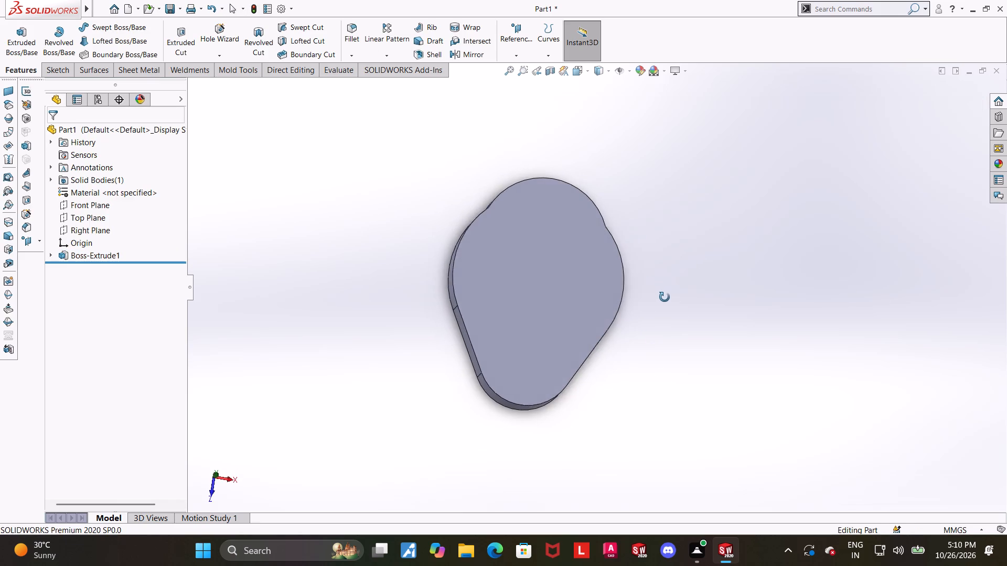
middle_click_drag(665, 297, 656, 296)
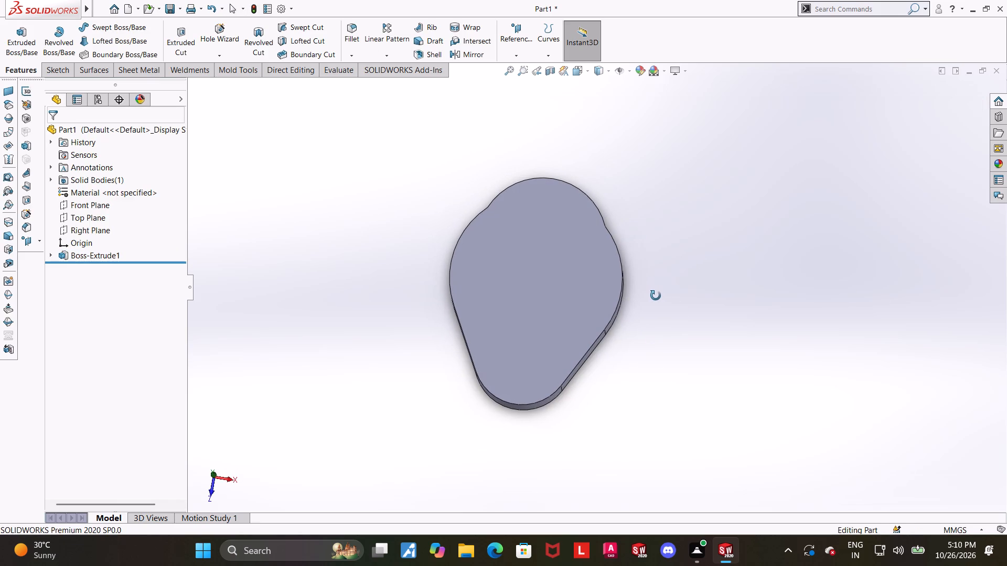
middle_click_drag(656, 296, 645, 258)
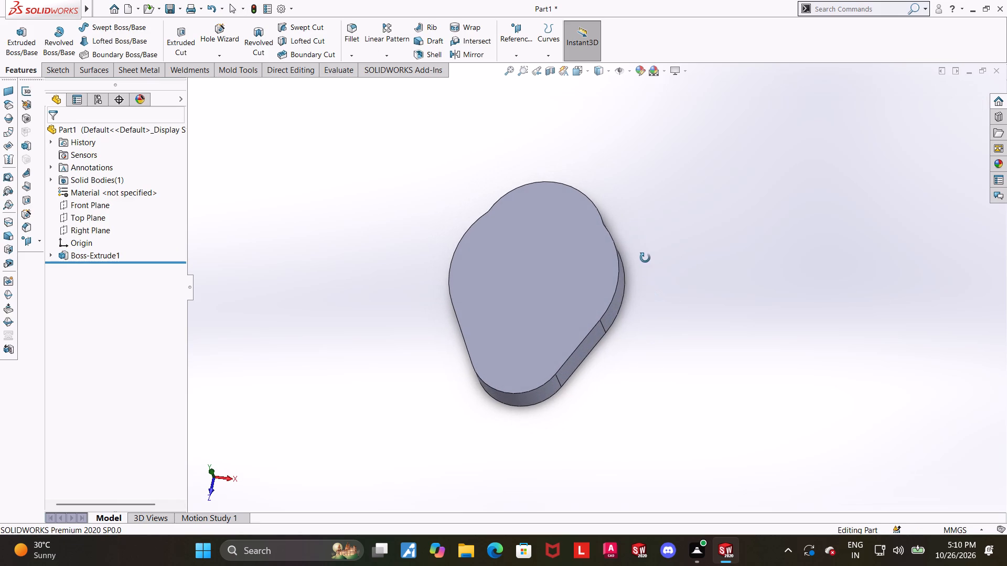
middle_click_drag(645, 258, 651, 240)
left_click(47, 252)
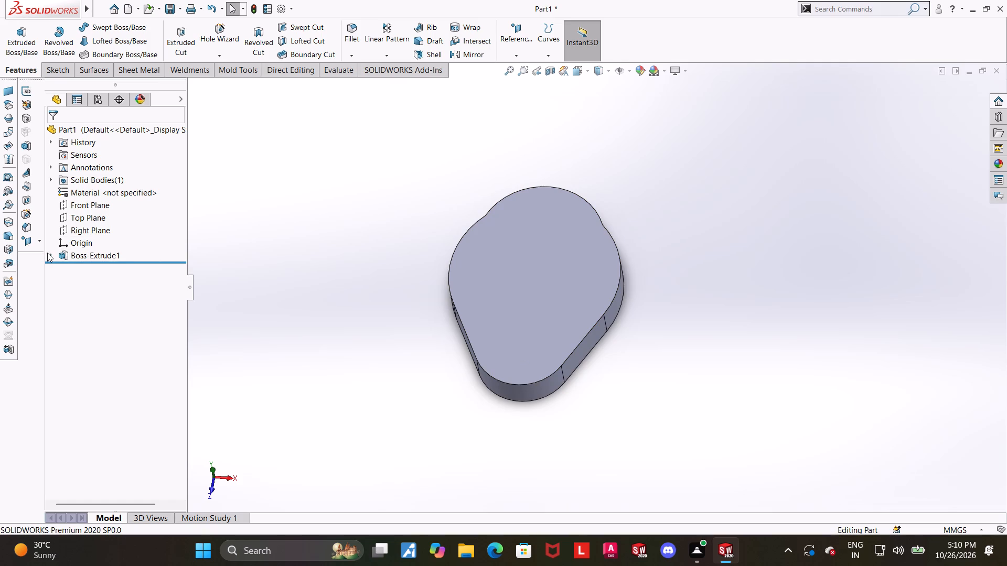
left_click(53, 252)
left_click(87, 263)
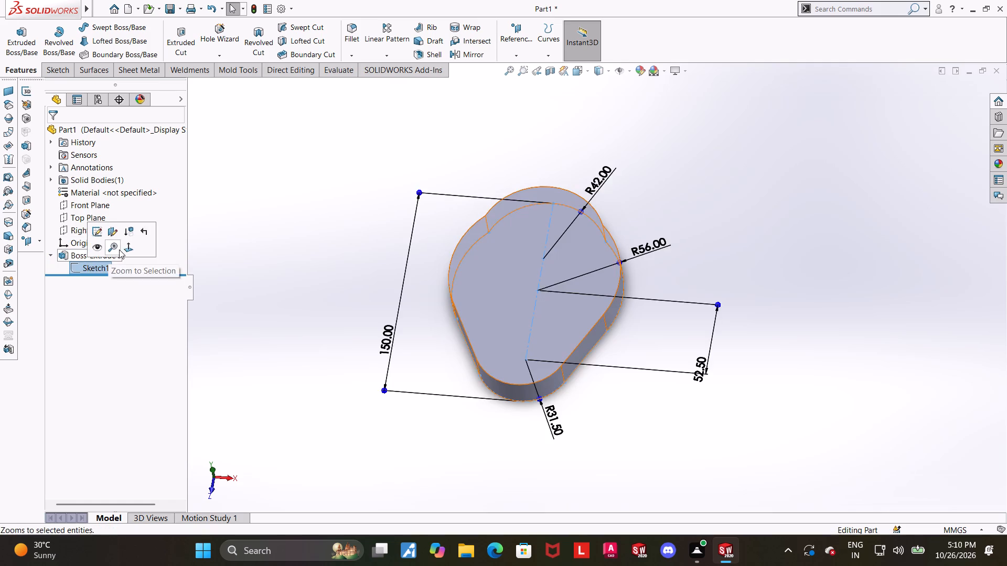
left_click(119, 249)
left_click(84, 265)
left_click(97, 230)
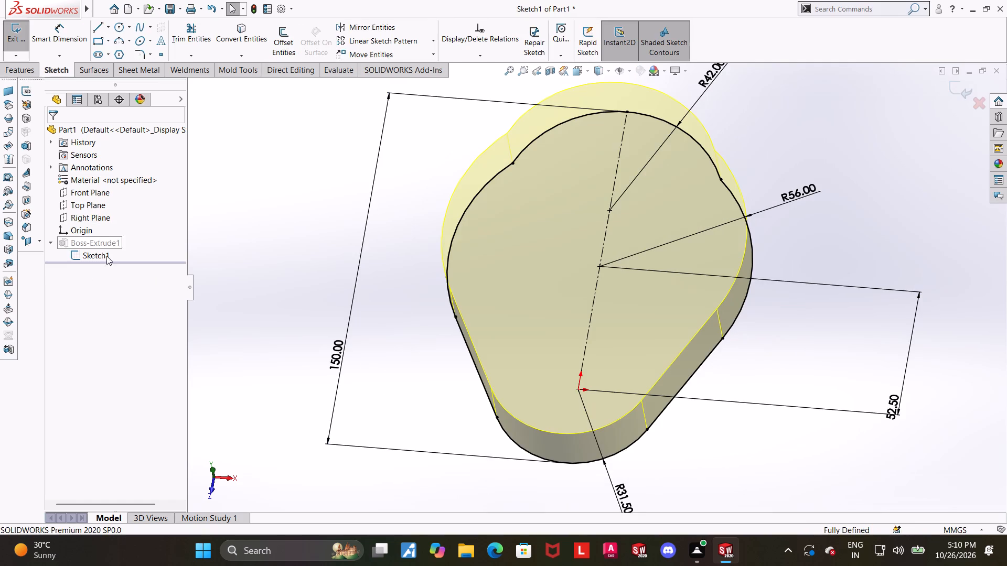
left_click(106, 257)
left_click(127, 245)
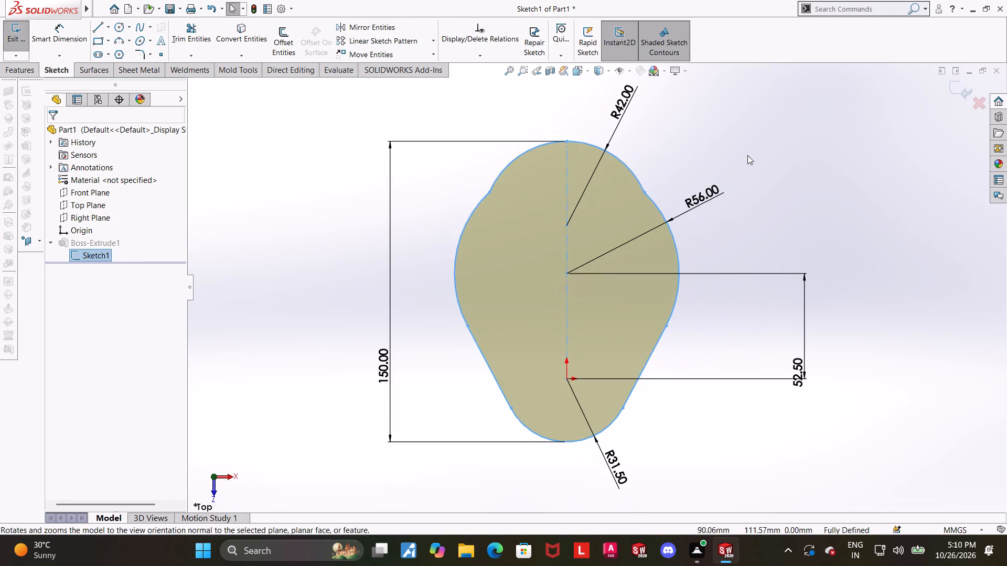
left_click(747, 155)
Sketch a line about 25 mm long across the profile's left notch, from the R56 arc to the R42 arc.
scroll(677, 155, "down", 4)
left_click(99, 32)
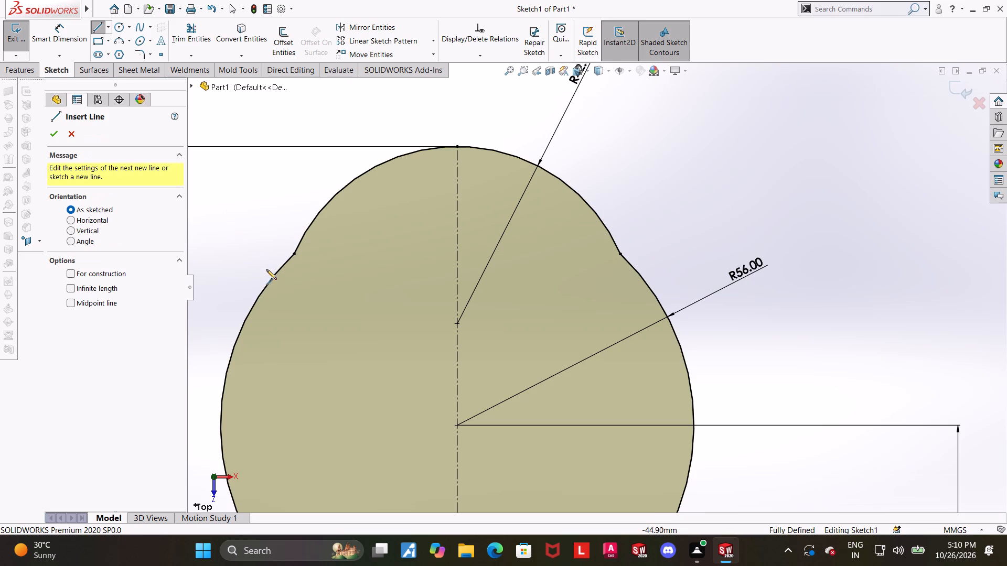
left_click(267, 280)
left_click(331, 200)
key("Escape")
key("Escape")
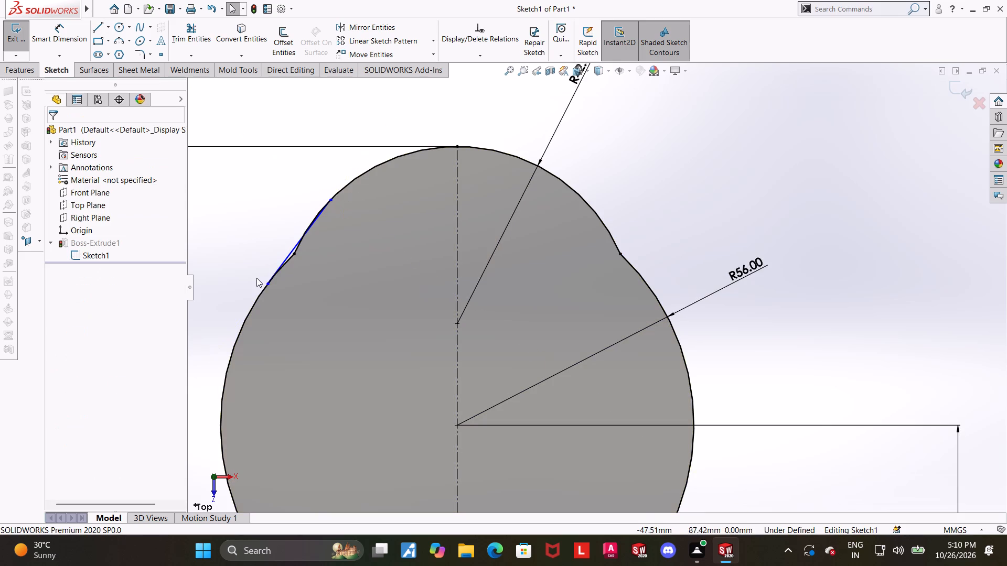
Make the new line across the left notch tangent to both the R56 arc and the R42 arc.
left_click(262, 289)
left_click(281, 262, "ctrl")
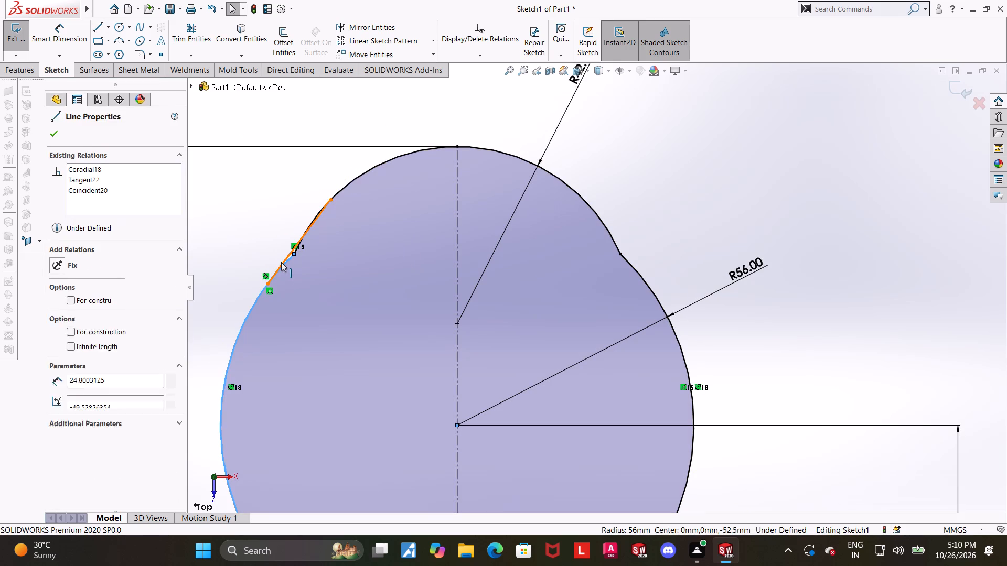
left_click(60, 315)
left_click(298, 170)
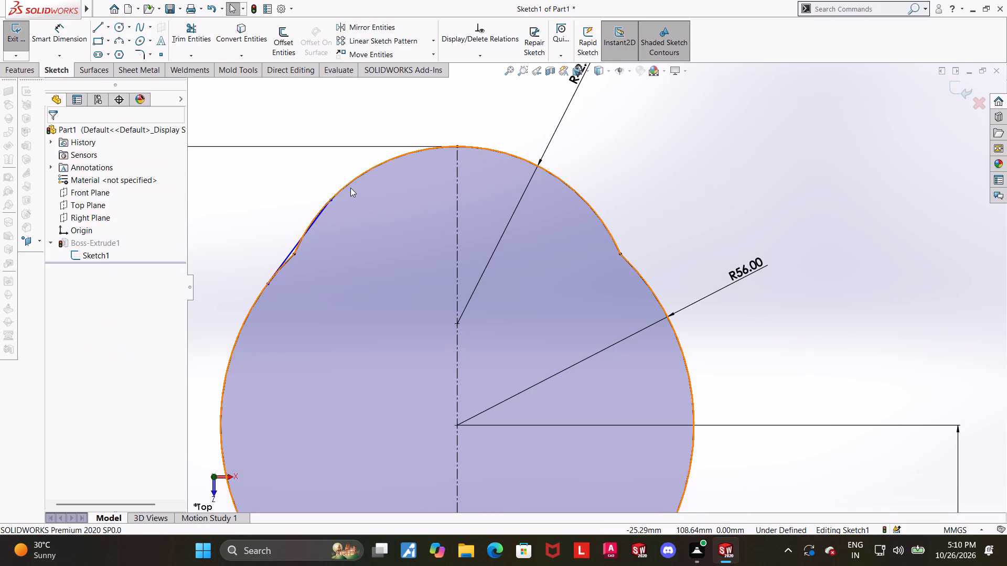
left_click(349, 186)
left_click(312, 222, "ctrl")
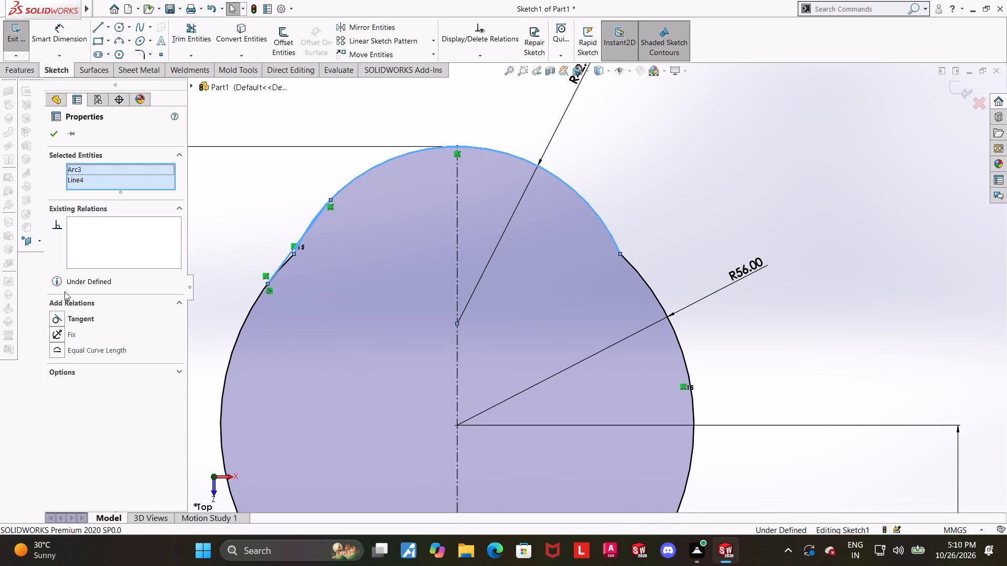
left_click(59, 321)
left_click(255, 148)
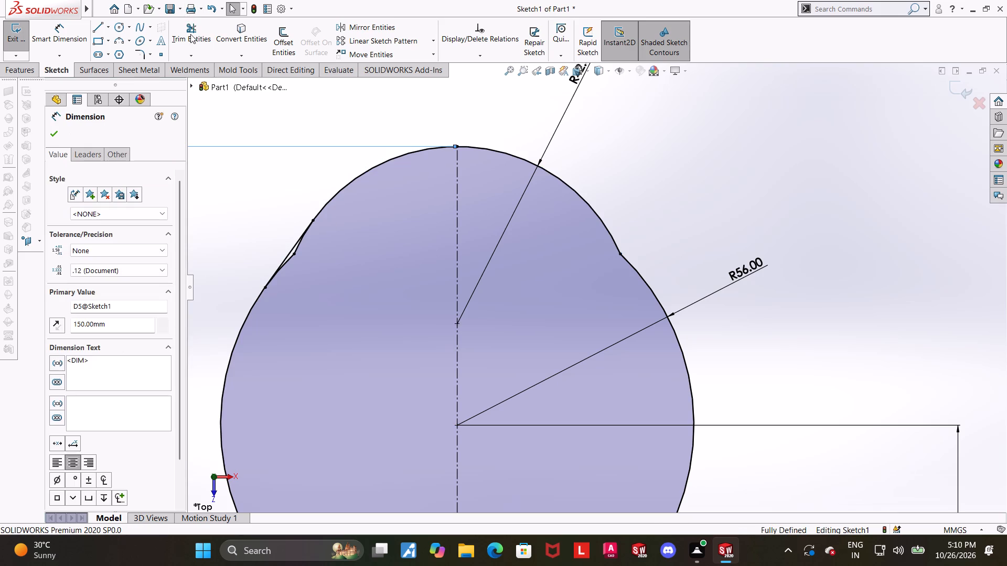
Trim away the leftover arc pieces of the left notch inside the tangent line.
left_click(191, 38)
scroll(308, 278, "down", 5)
left_click_drag(376, 248, 378, 211)
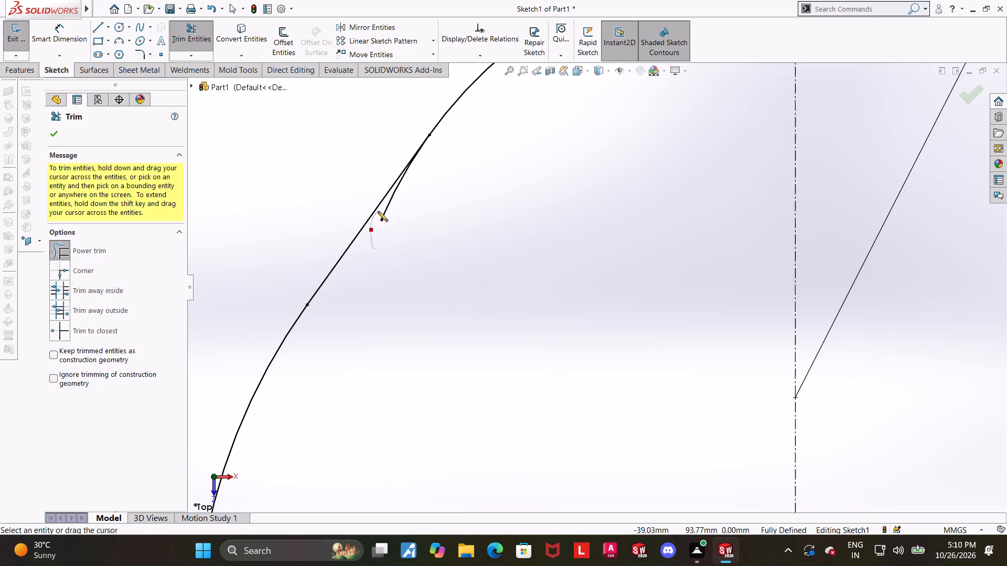
left_click_drag(378, 211, 396, 204)
scroll(506, 228, "up", 6)
key("Escape")
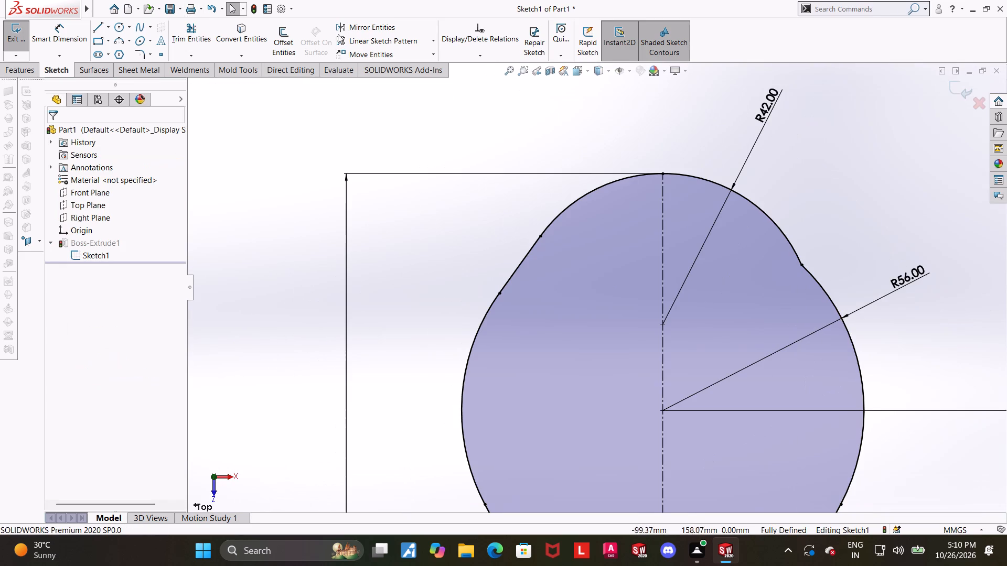
Mirror the left tangent line about the vertical centerline, keeping the original.
left_click(358, 24)
left_click(358, 24)
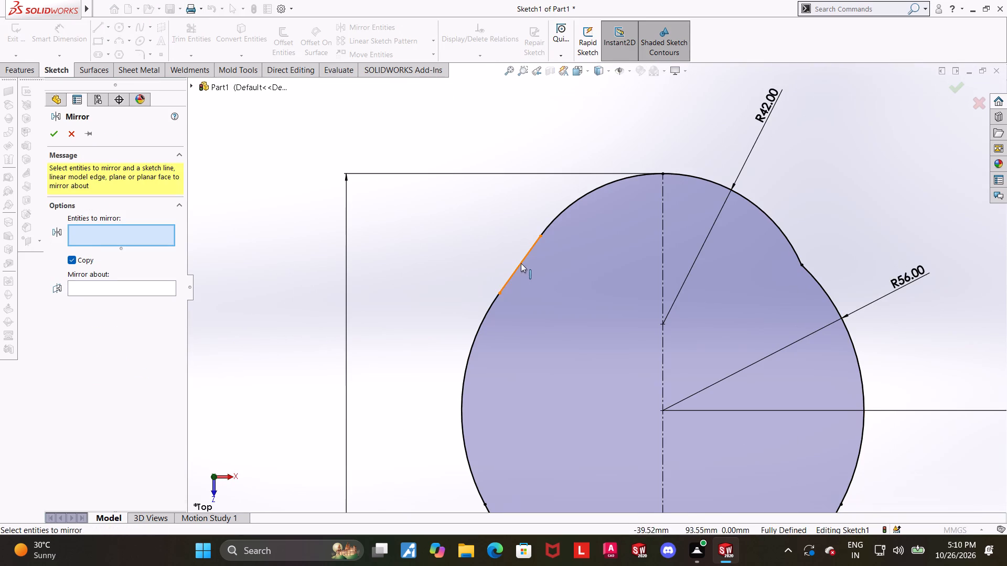
left_click(521, 263)
left_click(114, 285)
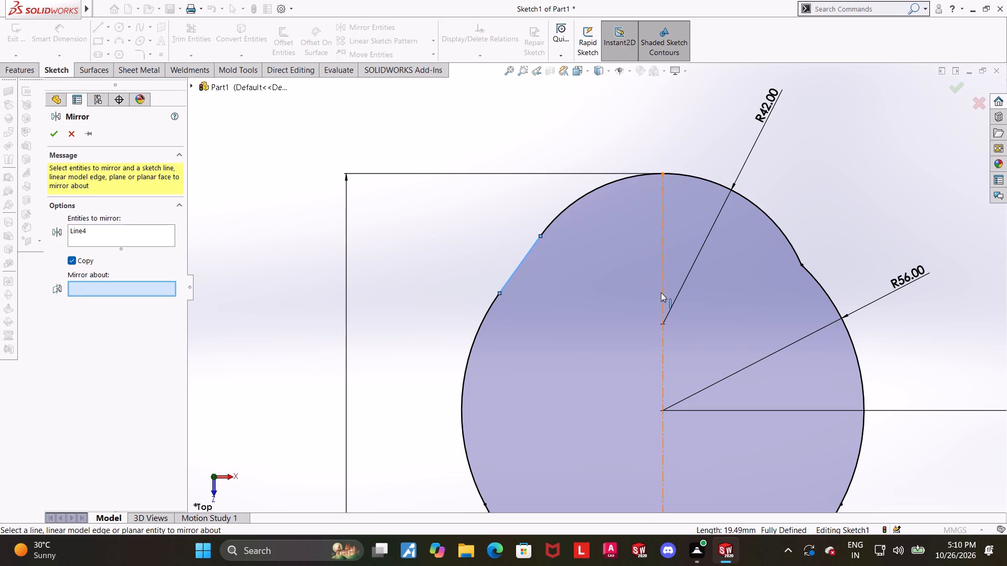
left_click(661, 292)
left_click(53, 134)
Trim away the leftover arc pieces of the right notch inside the mirrored tangent line.
scroll(845, 247, "down", 2)
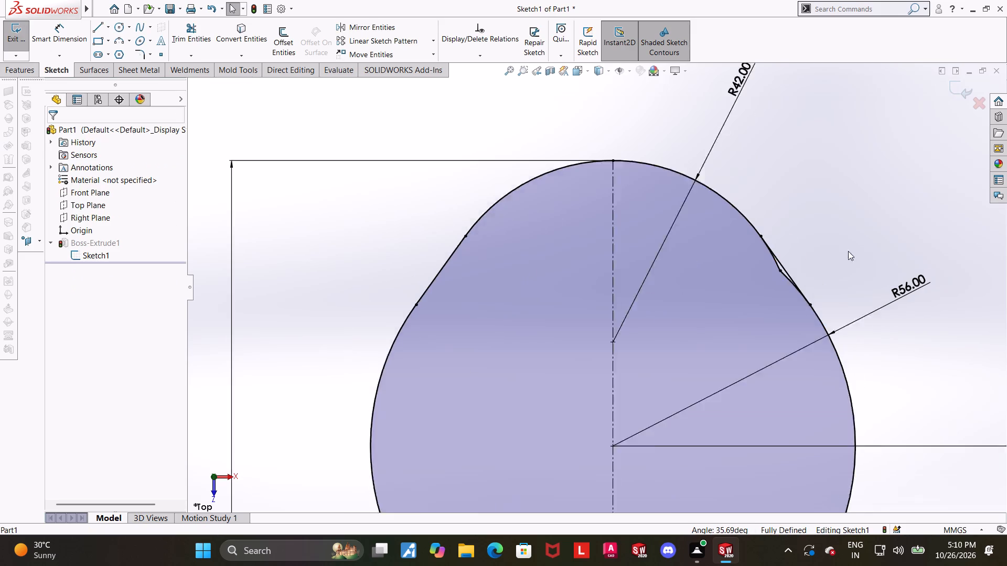
scroll(848, 251, "down", 3)
key("Escape")
scroll(749, 268, "down", 5)
left_click(182, 35)
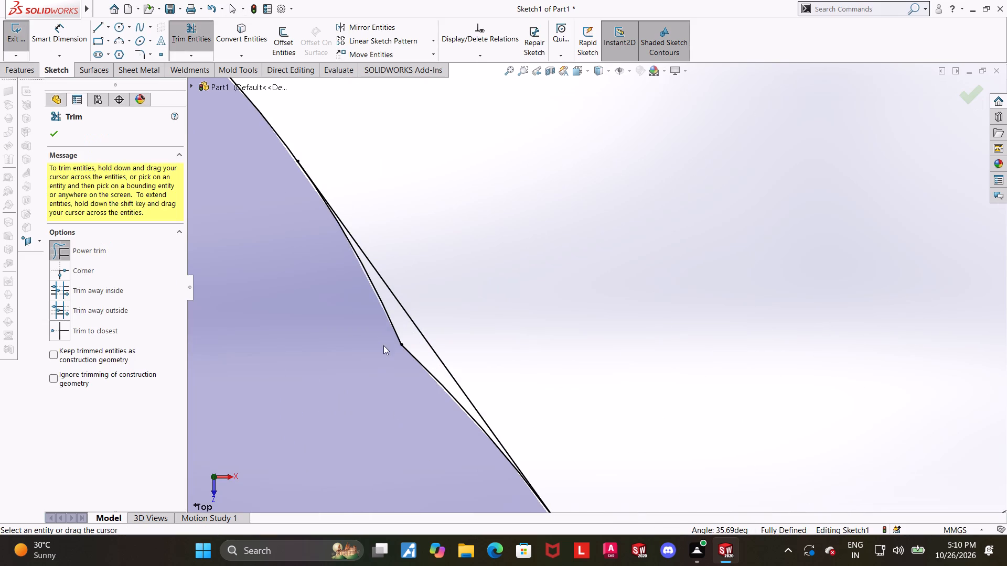
left_click_drag(377, 322, 425, 394)
scroll(425, 392, "up", 13)
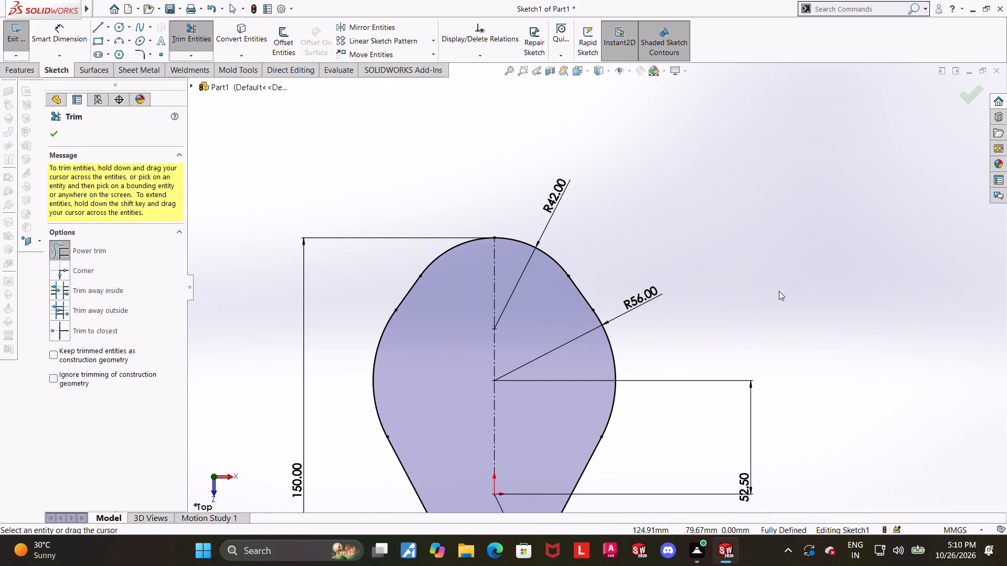
Finish trimming and exit the profile sketch to rebuild the extruded body.
left_click(962, 95)
scroll(850, 270, "up", 3)
middle_click_drag(800, 292, 784, 294)
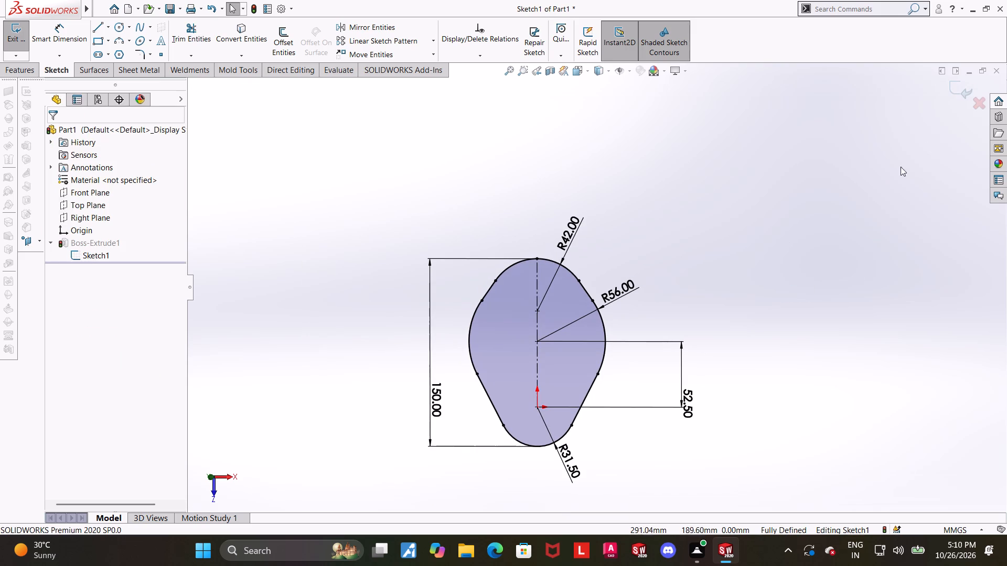
left_click(958, 90)
middle_click_drag(742, 259, 727, 284)
key("Escape")
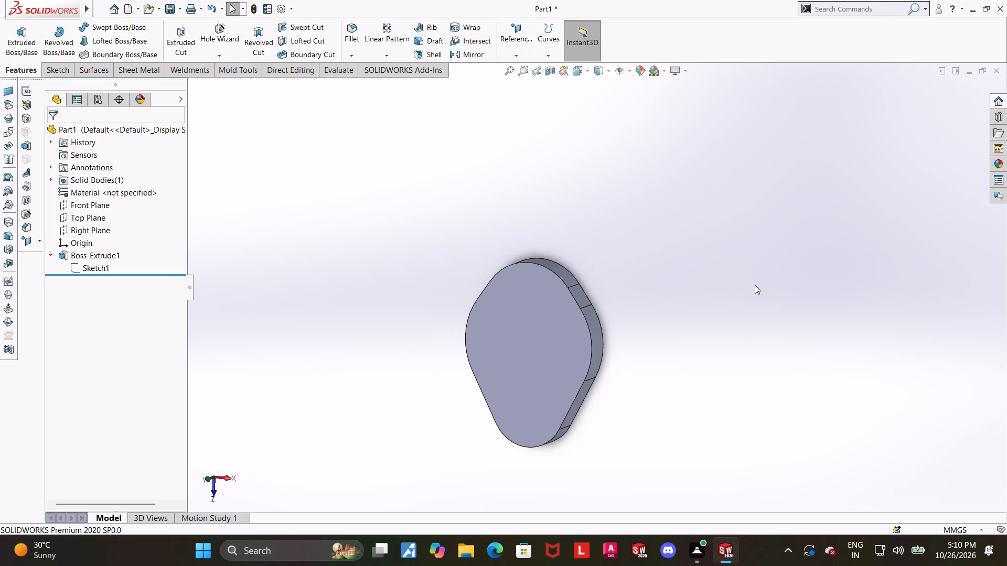
scroll(635, 322, "up", 1)
scroll(621, 340, "down", 3)
key("Escape")
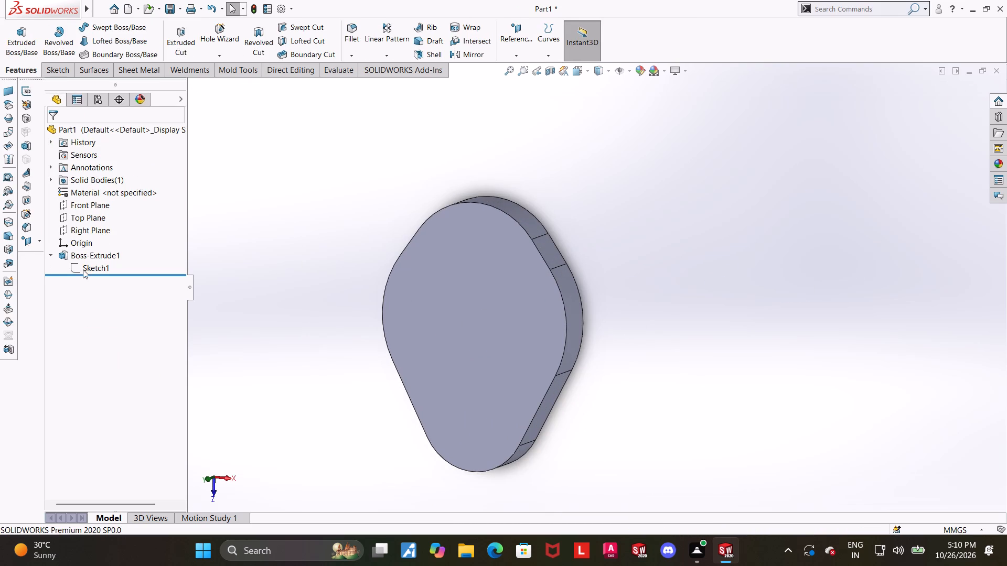
Reopen the extrusion's base profile sketch for editing, viewed face-on.
left_click(83, 269)
left_click(93, 235)
left_click(102, 255)
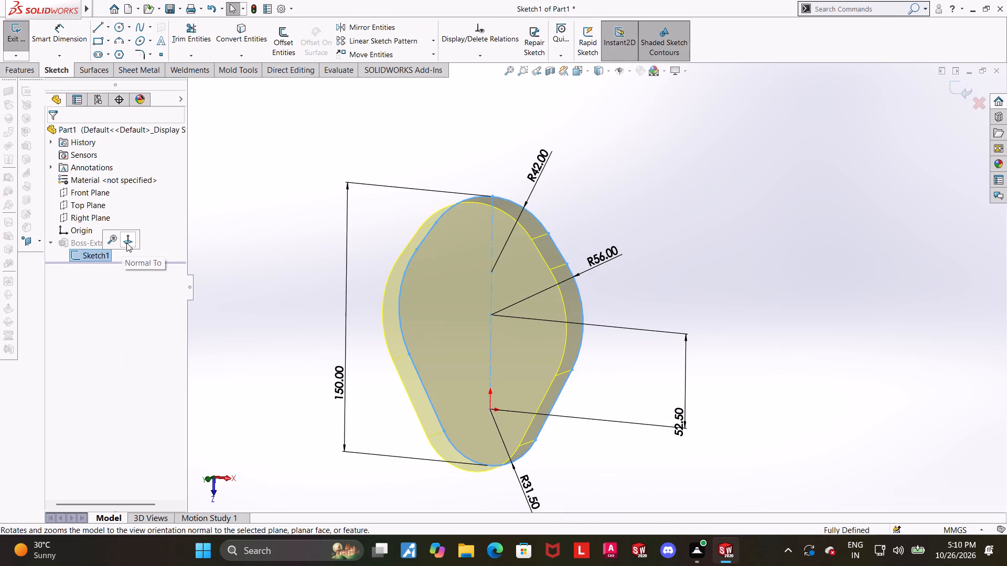
left_click(126, 243)
left_click(796, 293)
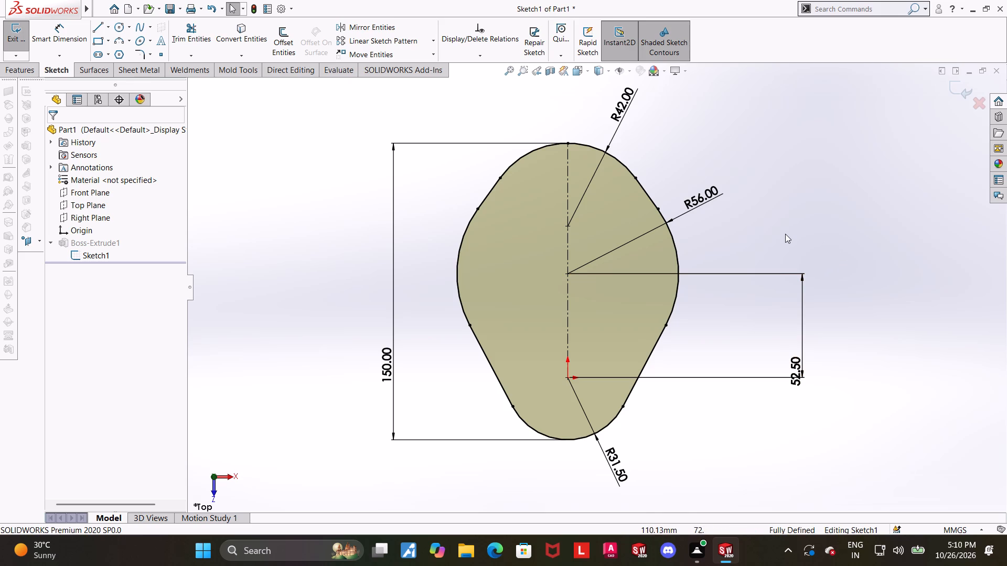
scroll(785, 234, "down", 1)
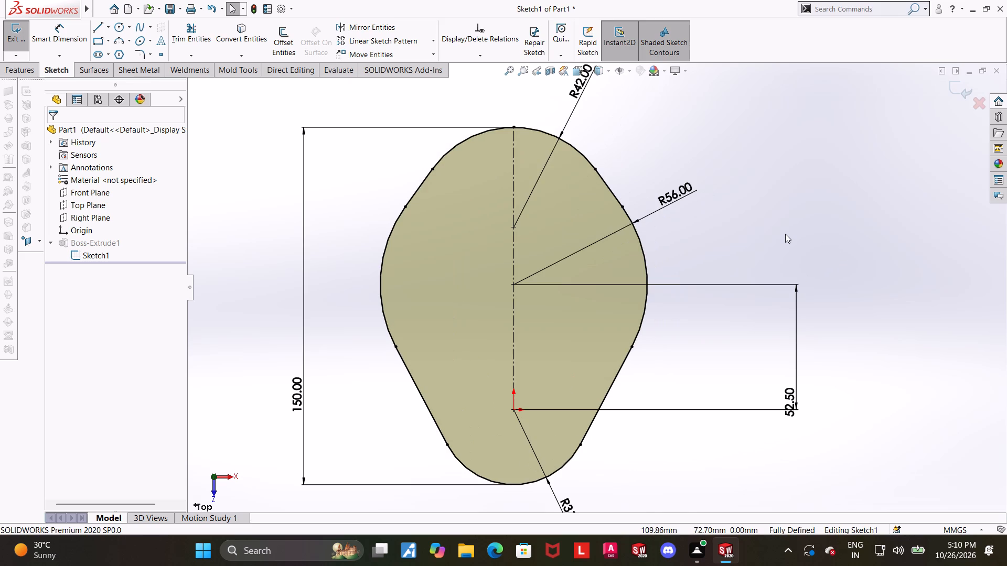
scroll(845, 237, "up", 1)
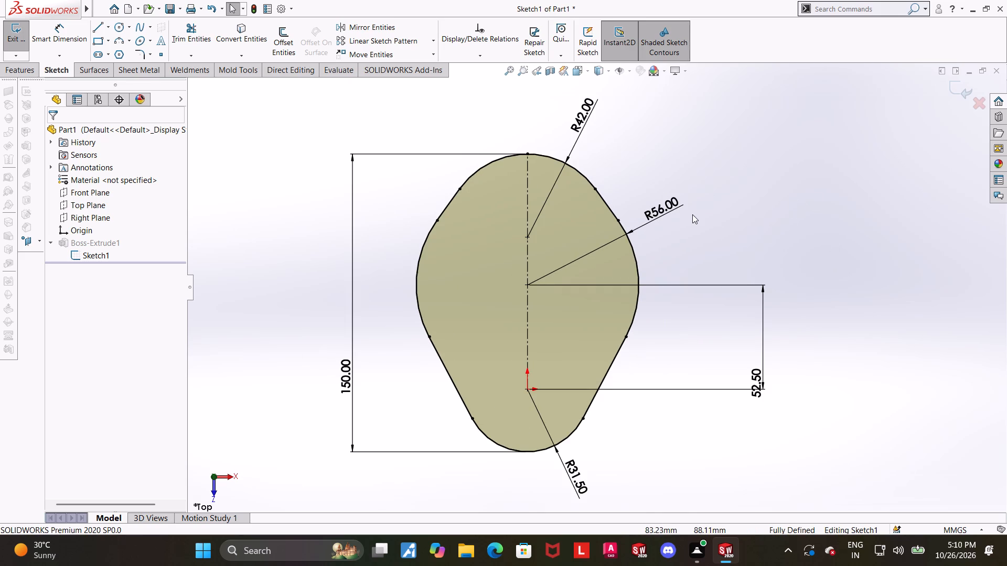
scroll(692, 214, "down", 1)
left_click(708, 240)
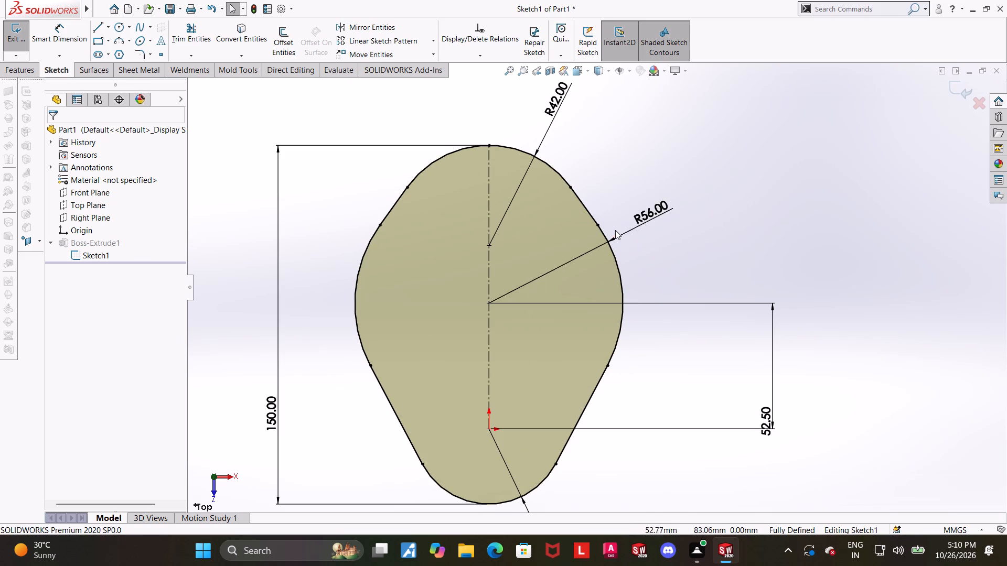
Make the mirrored line on the upper right of the profile tangent to both the R56 arc and the R42 arc.
left_click(615, 251)
left_click(589, 212, "ctrl")
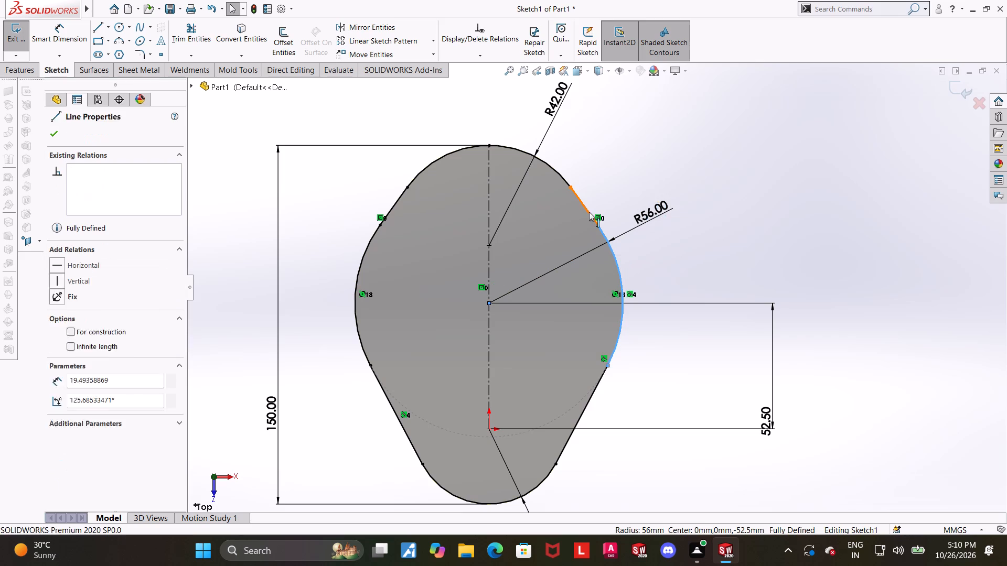
left_click(716, 249)
left_click(581, 199)
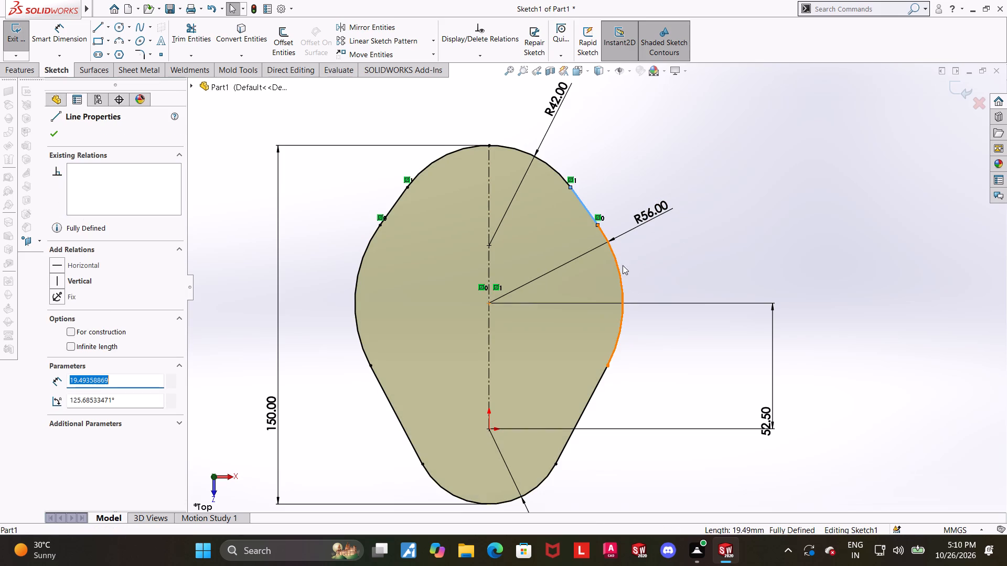
left_click(614, 261, "ctrl")
left_click(49, 319)
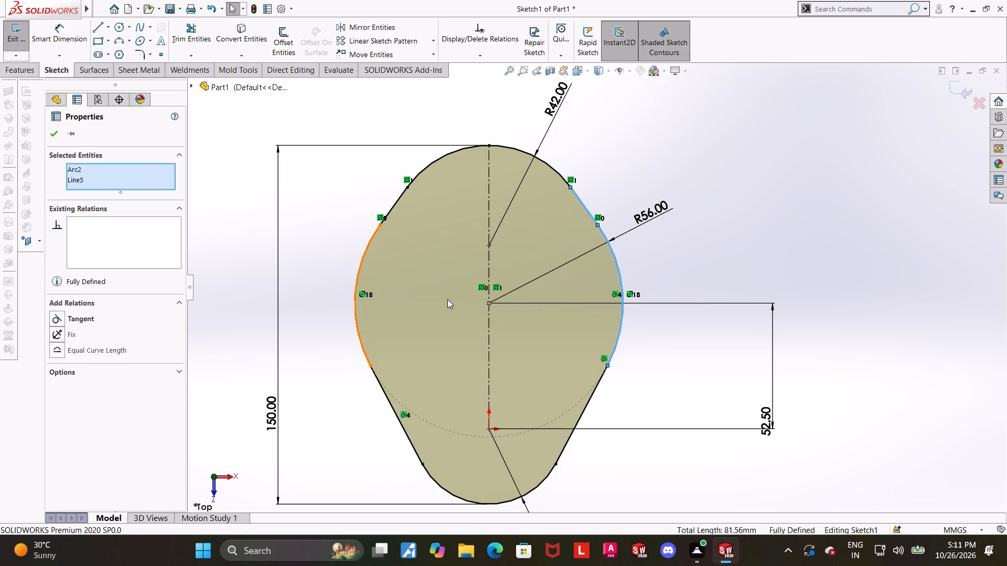
left_click(58, 318)
left_click(752, 201)
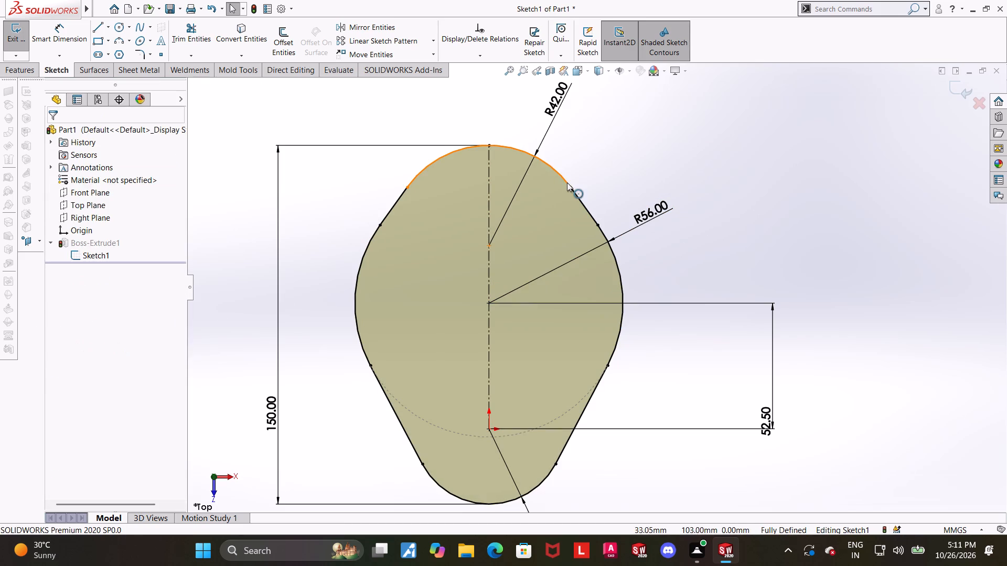
left_click(567, 181)
left_click(582, 205, "ctrl")
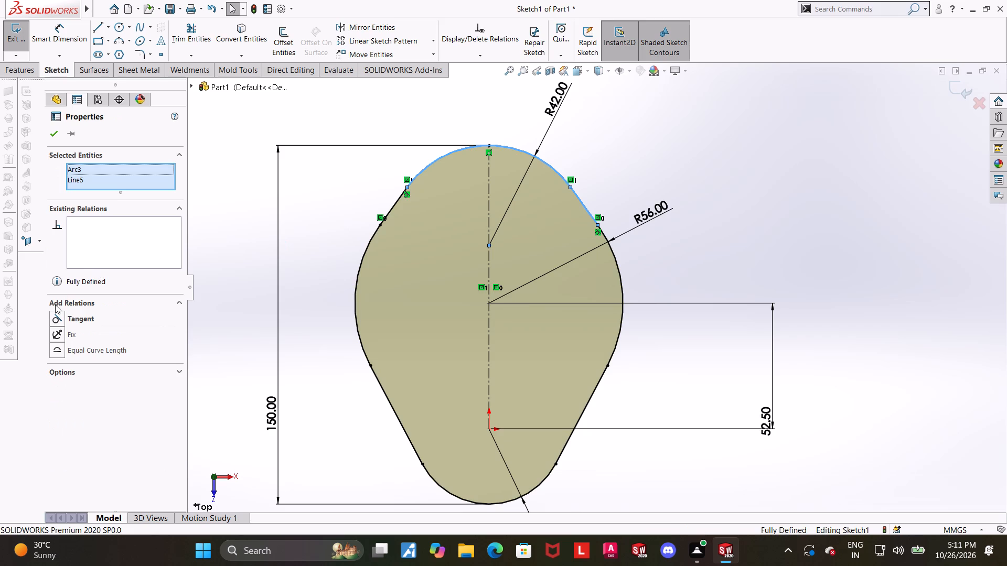
left_click(58, 313)
left_click(789, 248)
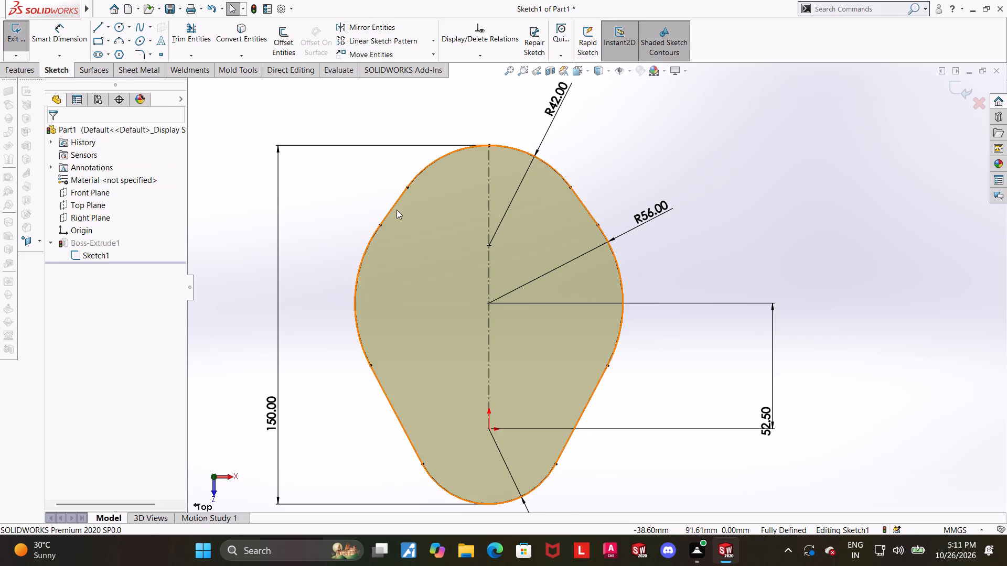
Check the tangent relations of the upper left and upper right lines with their adjoining R42 and R56 arcs.
left_click(393, 206)
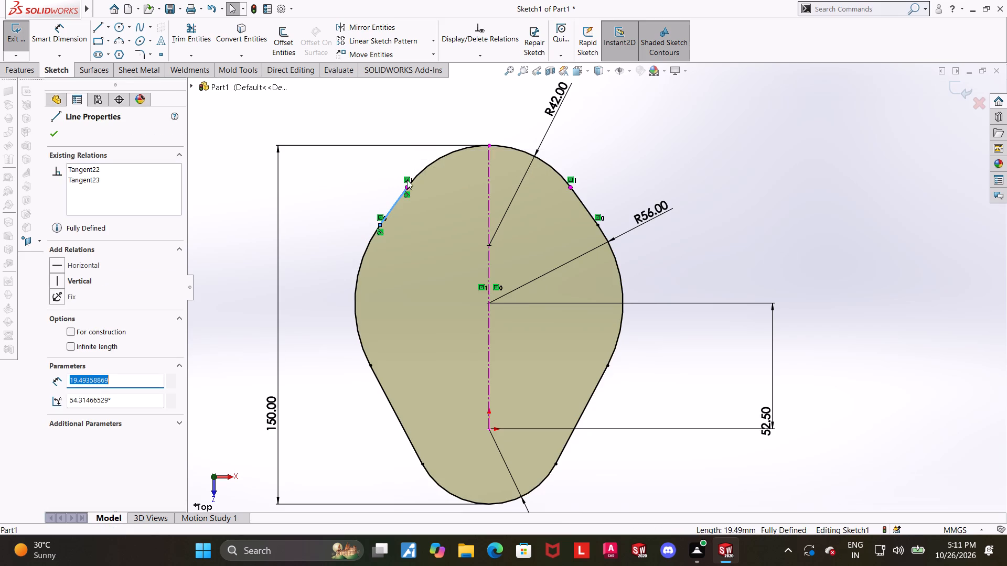
left_click(415, 175, "ctrl")
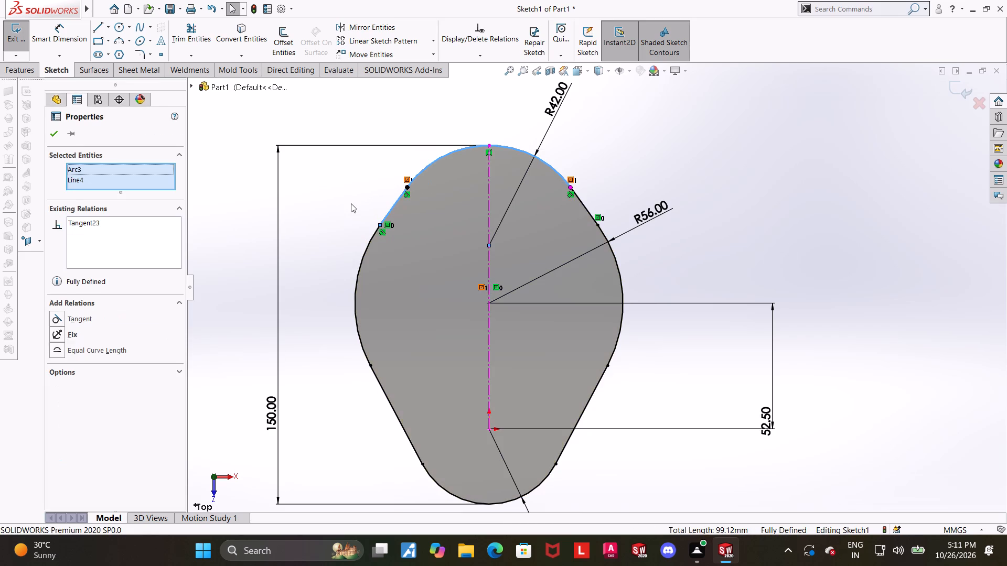
left_click(351, 203)
left_click(379, 229)
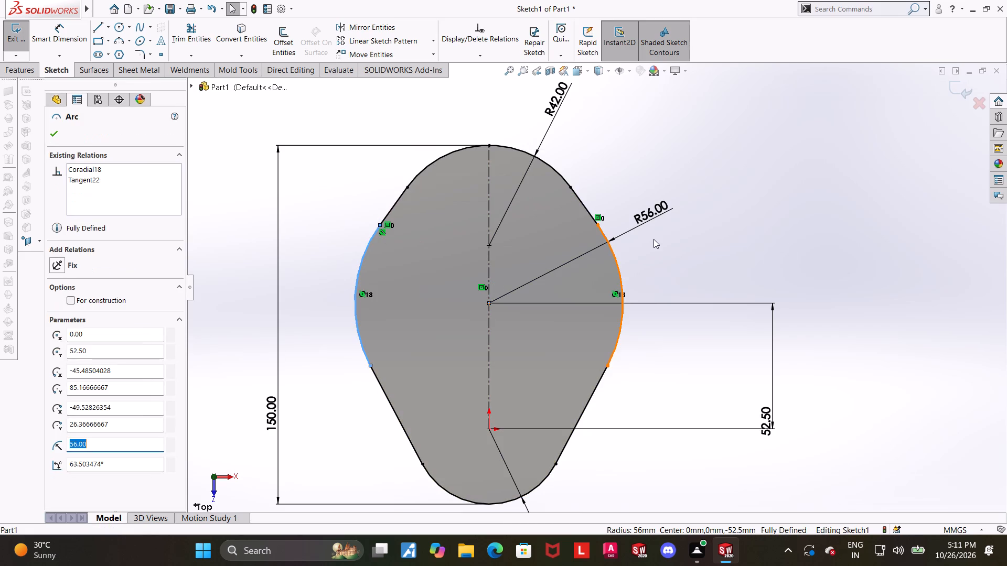
left_click(612, 244)
left_click(581, 198)
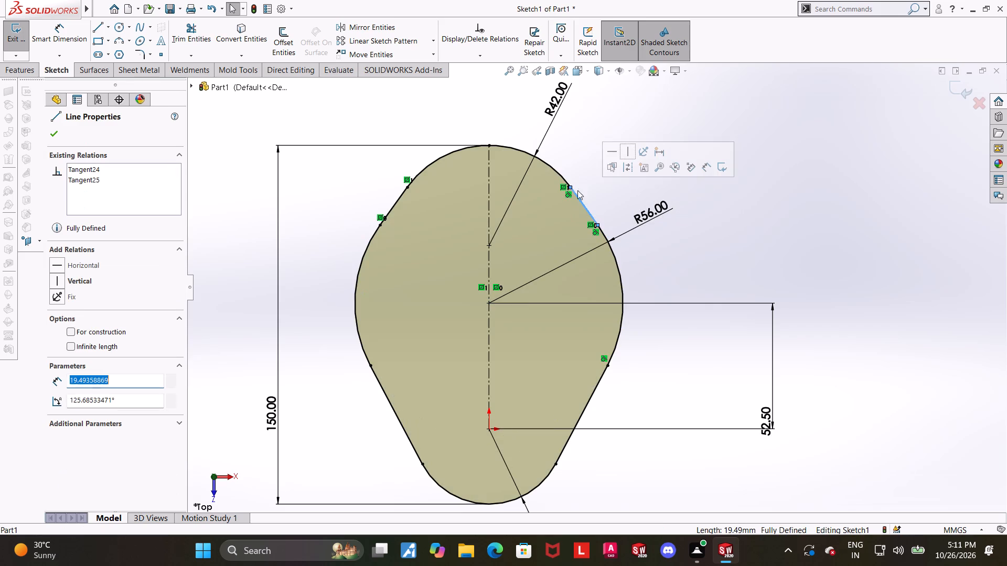
left_click(791, 278)
Exit the edited profile sketch to rebuild the extruded body.
left_click(955, 80)
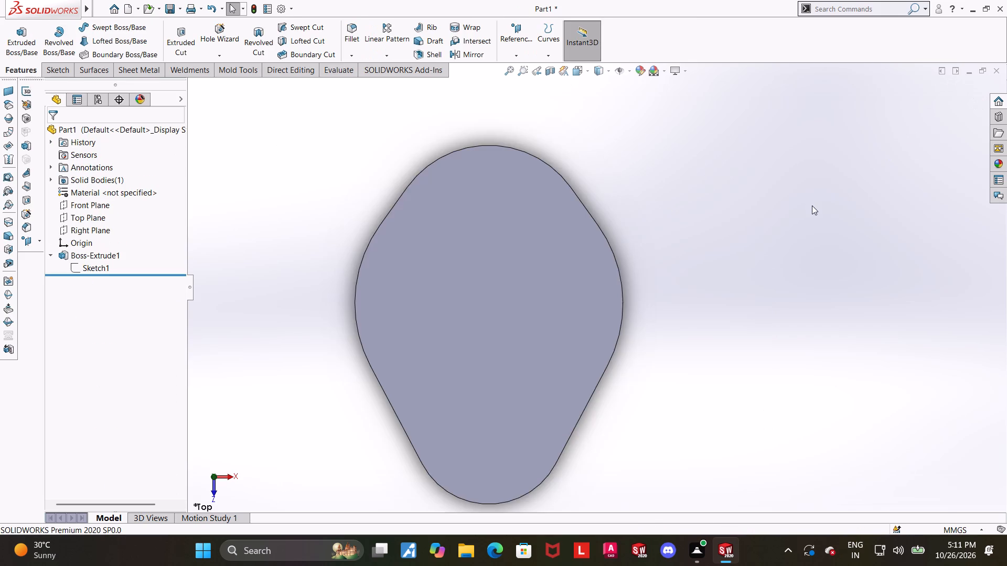
middle_click_drag(800, 192, 768, 206)
key("ctrl+7")
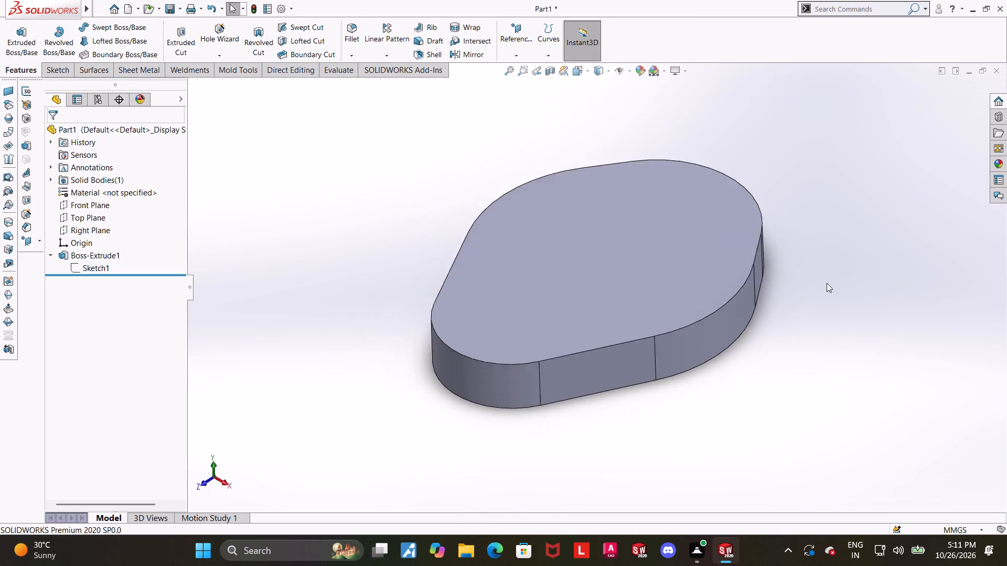
Examine the extruded body's outline, top face and side faces from several angles.
scroll(830, 285, "up", 2)
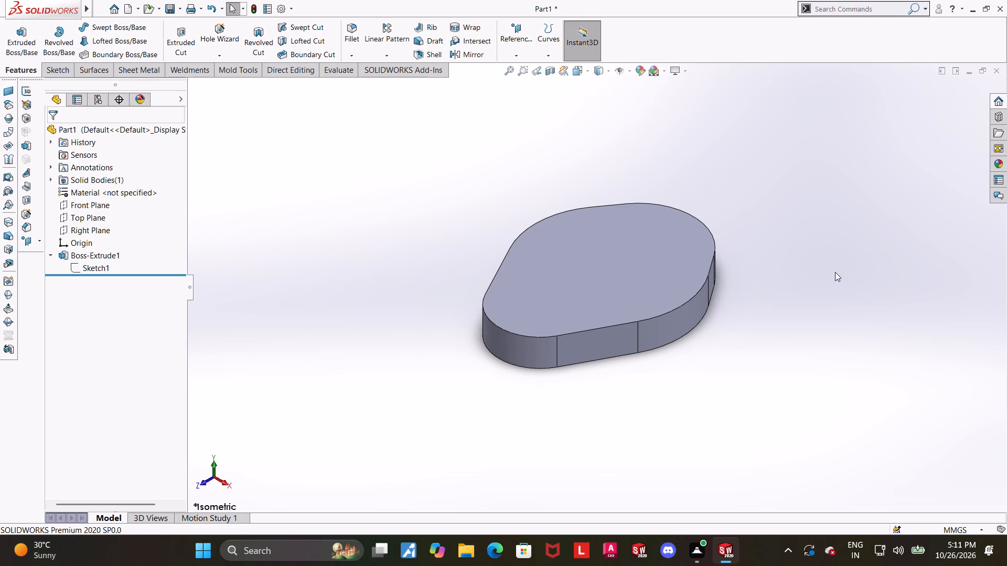
scroll(834, 272, "down", 1)
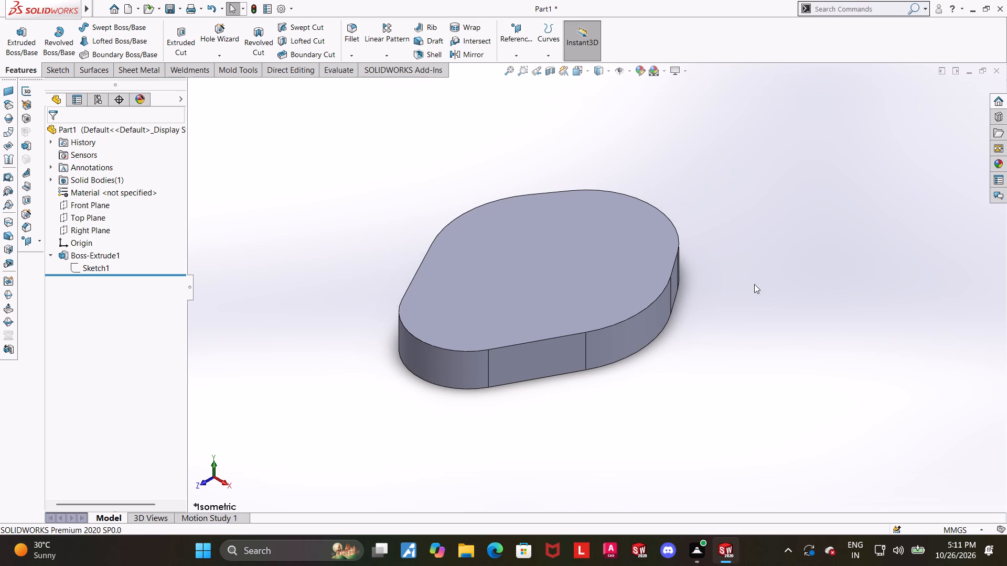
middle_click_drag(748, 290, 762, 257)
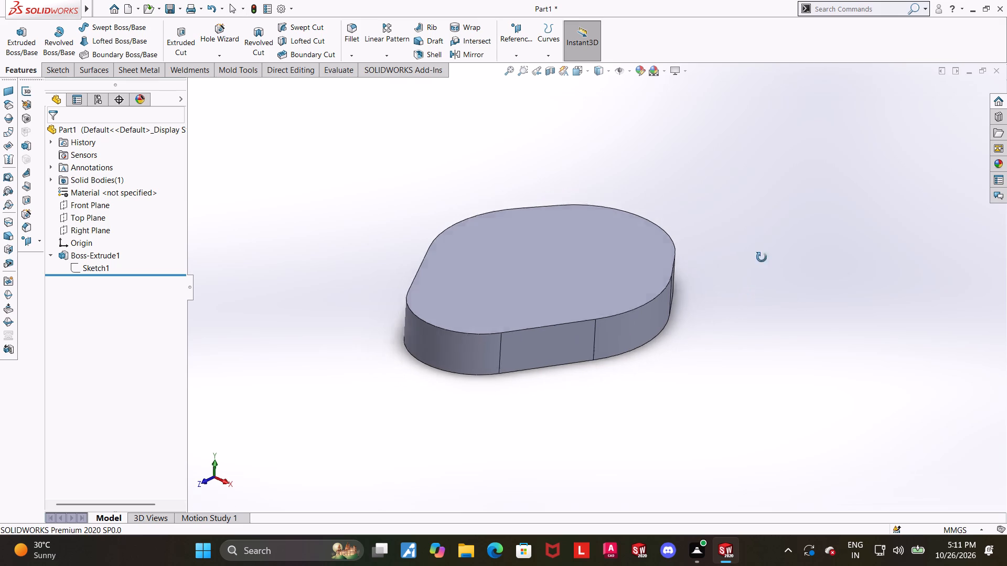
middle_click_drag(762, 257, 837, 312)
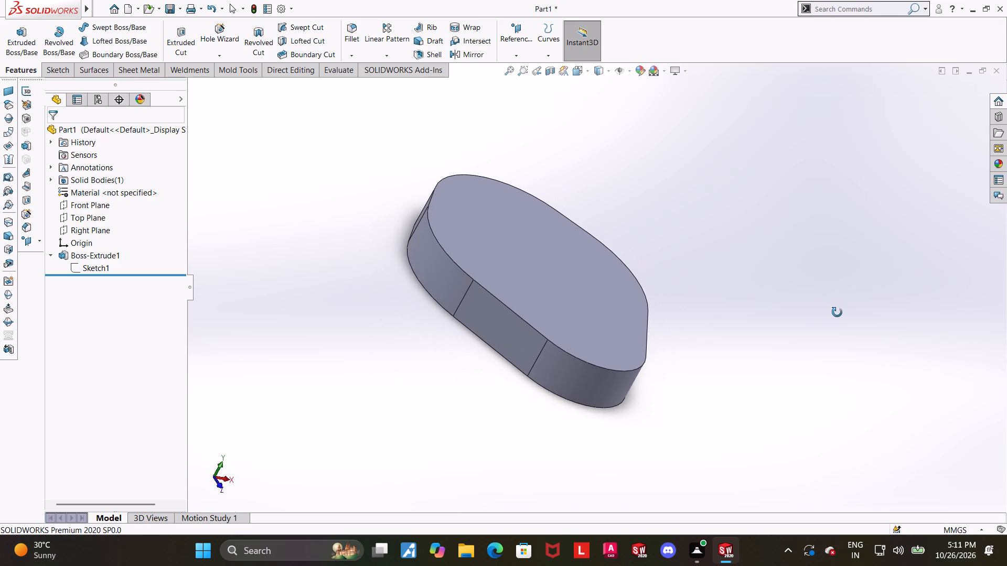
middle_click_drag(837, 312, 863, 274)
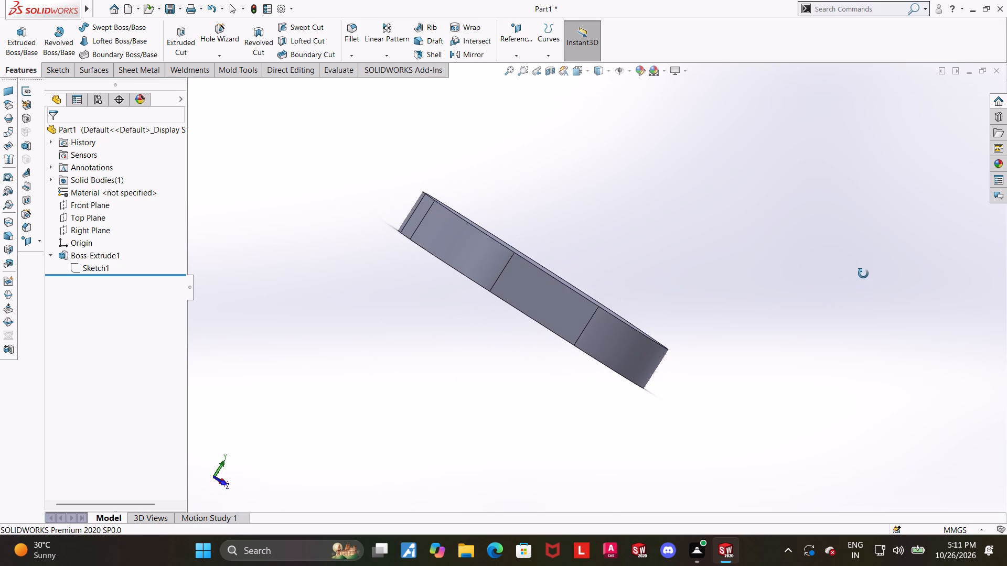
middle_click_drag(863, 274, 755, 326)
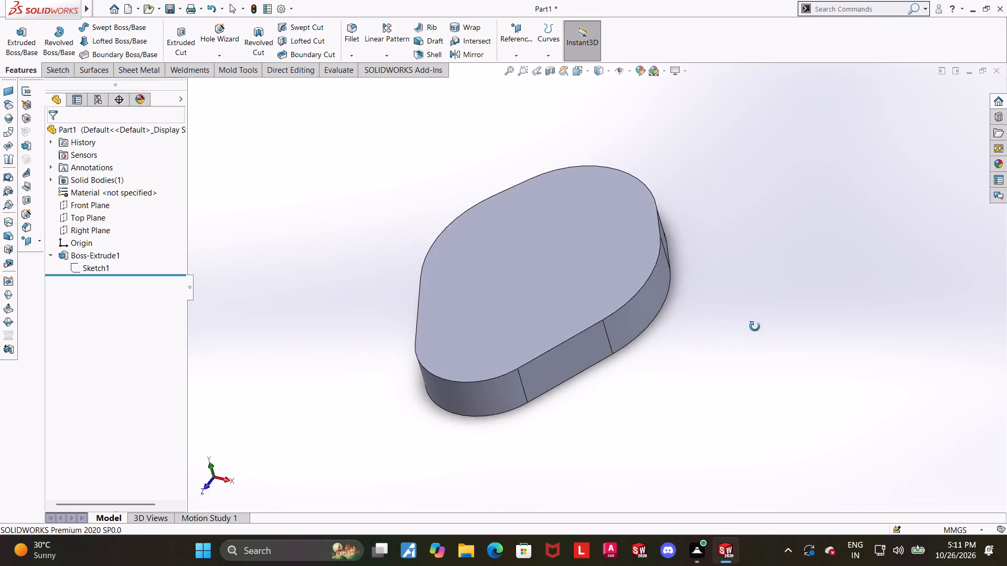
middle_click_drag(755, 326, 823, 361)
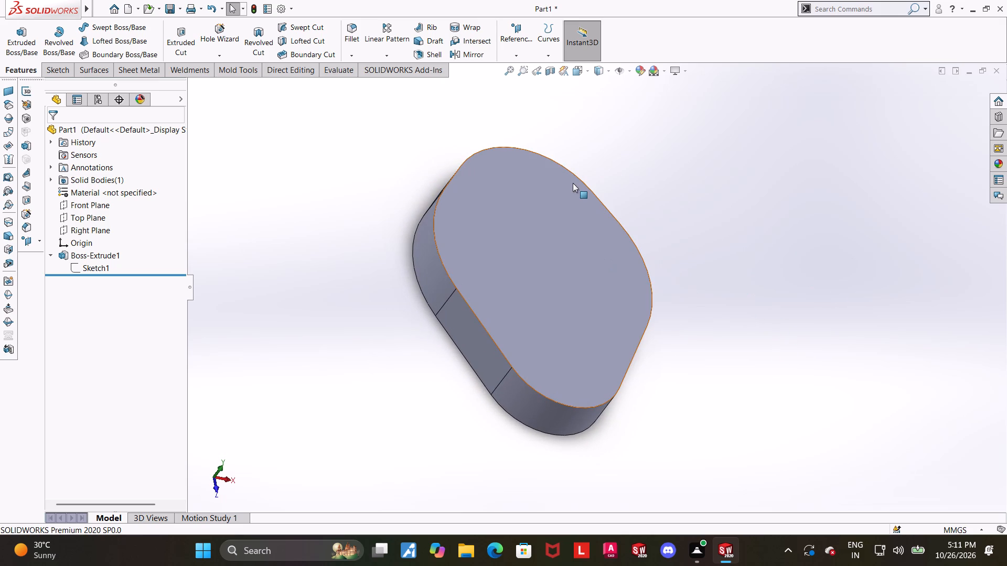
left_click(693, 186)
middle_click_drag(704, 189, 724, 258)
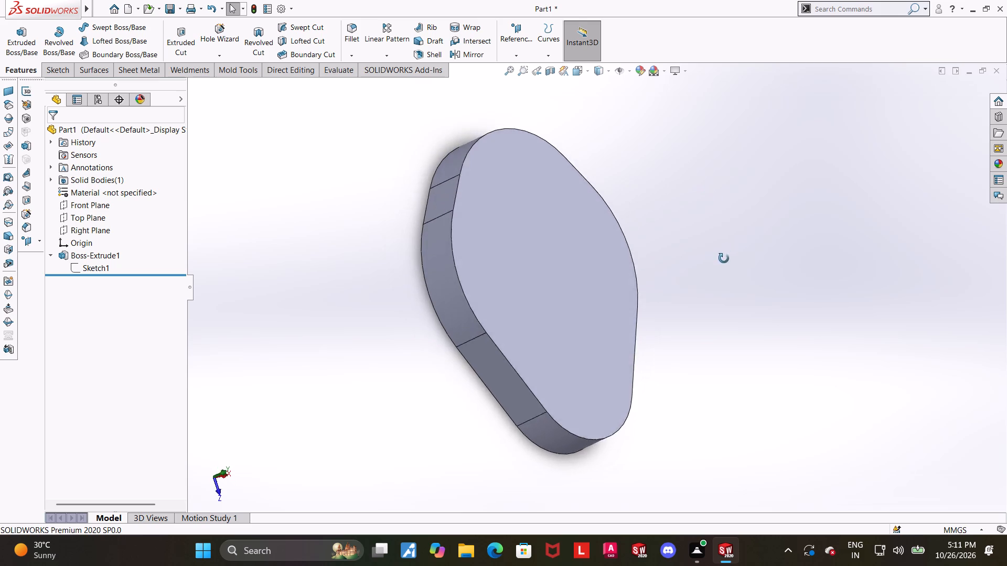
middle_click_drag(724, 258, 690, 286)
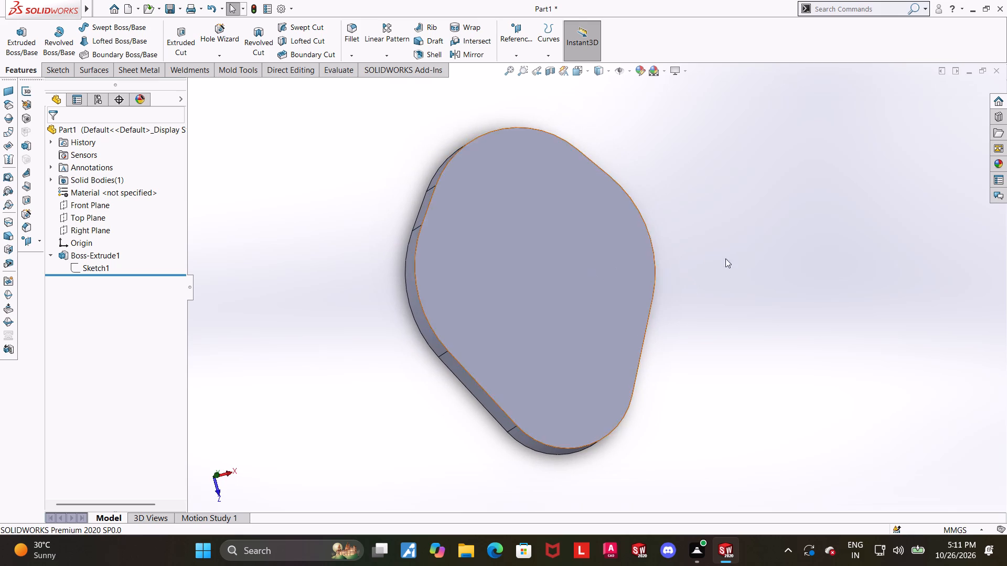
middle_click_drag(729, 255, 699, 215)
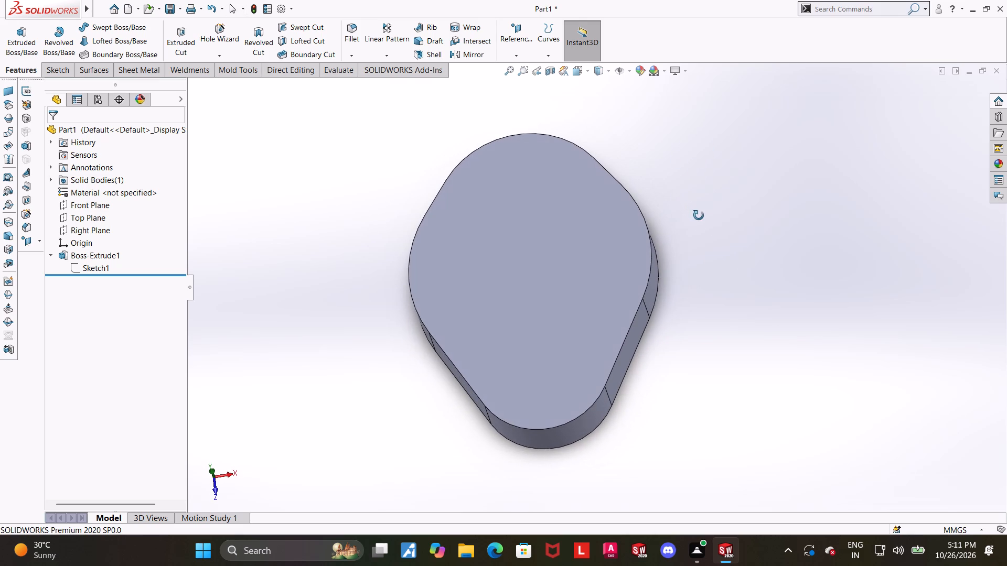
middle_click_drag(699, 215, 699, 216)
scroll(570, 299, "up", 1)
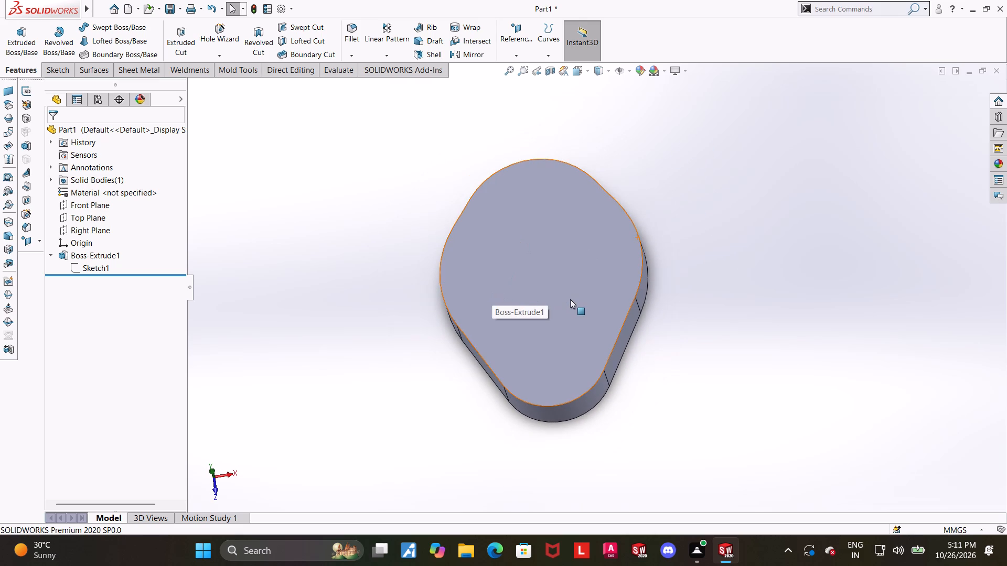
Start a new sketch on the top face of the extruded body, viewed face-on.
left_click(573, 266)
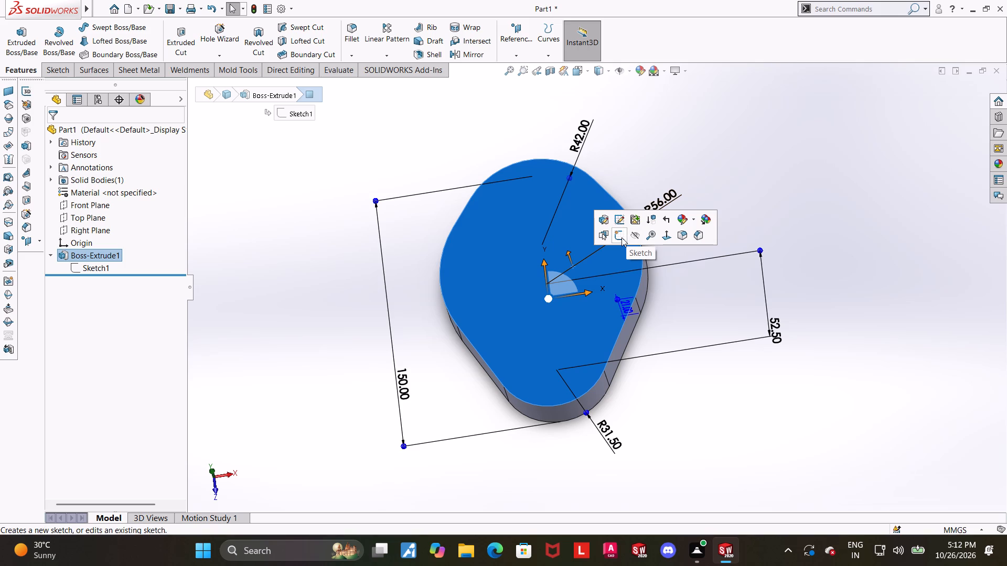
left_click(622, 237)
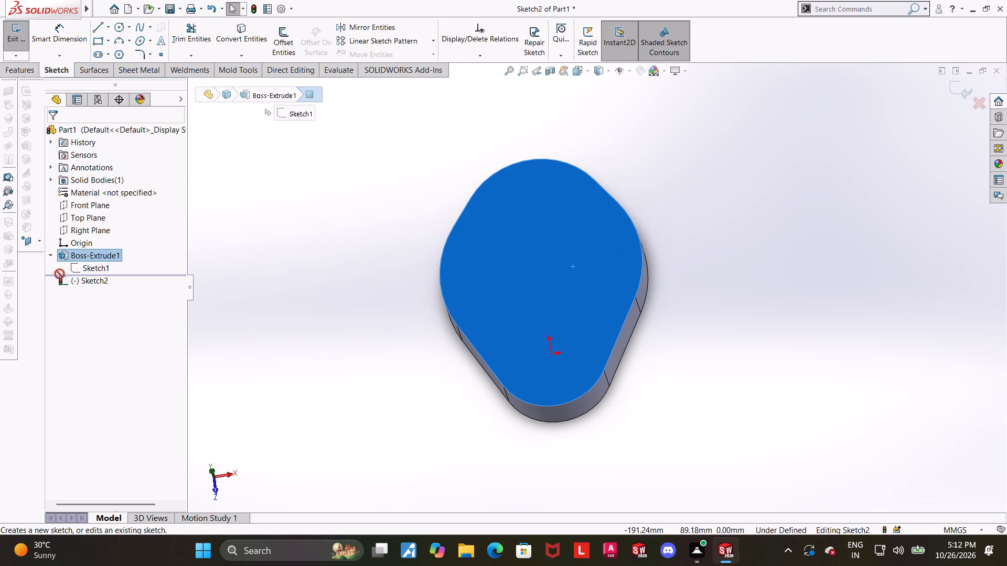
left_click(87, 278)
left_click(108, 265)
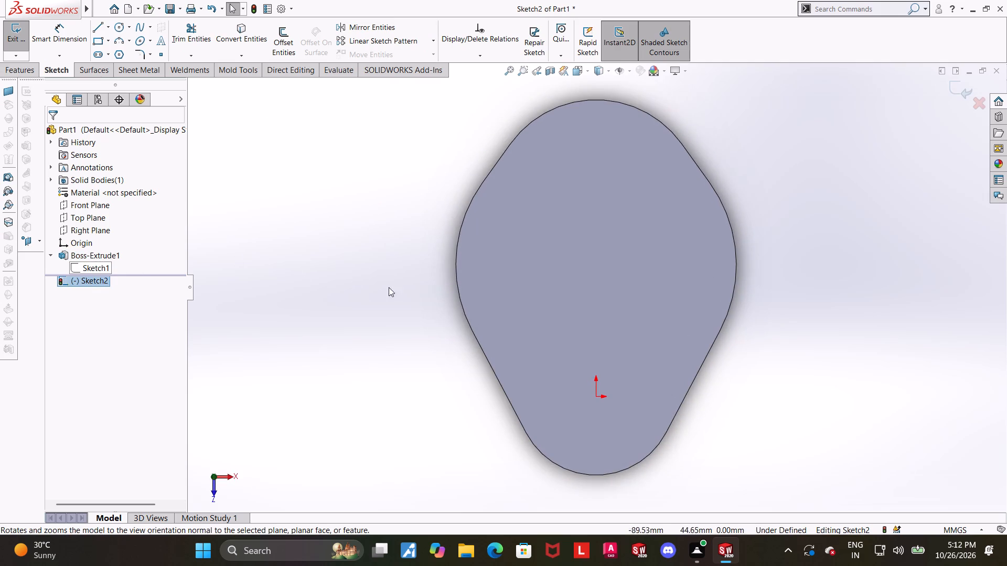
scroll(421, 290, "up", 2)
scroll(723, 311, "down", 2)
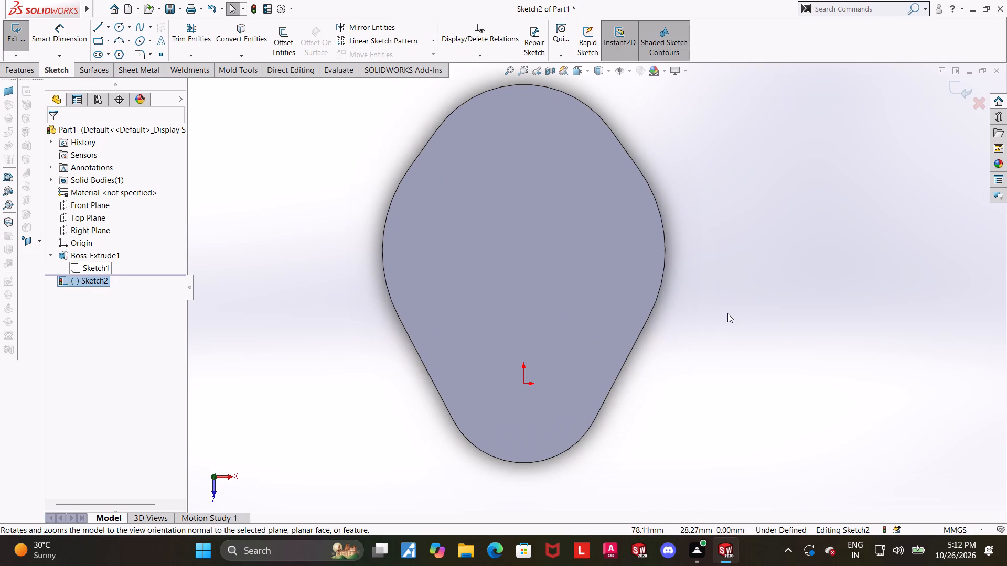
Sketch a circle on the top face, centred directly above the origin in the wide part of the body.
scroll(727, 313, "down", 1)
scroll(592, 282, "up", 2)
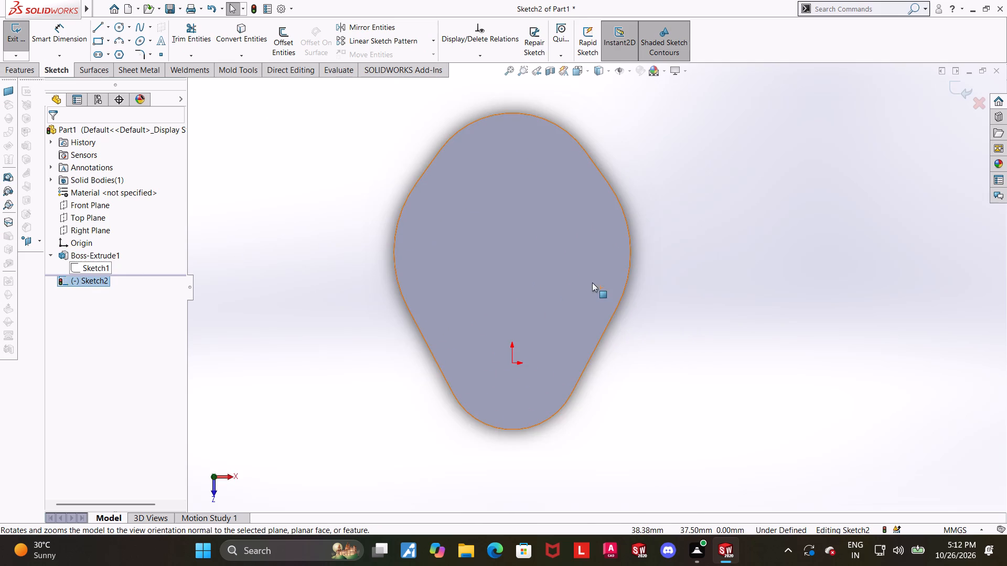
scroll(548, 193, "down", 1)
key("Escape")
left_click(121, 25)
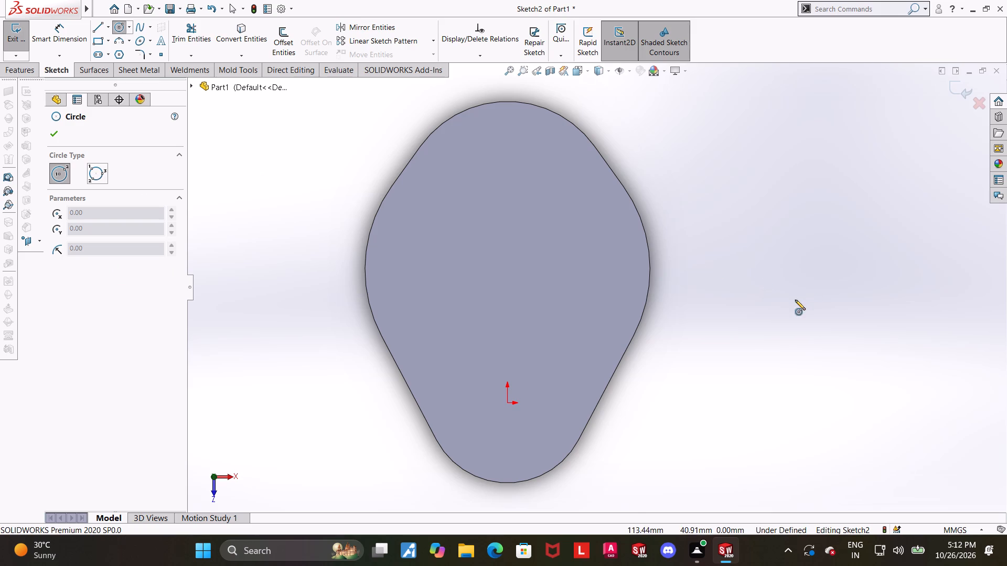
scroll(834, 363, "up", 1)
scroll(971, 375, "down", 1)
scroll(977, 378, "up", 1)
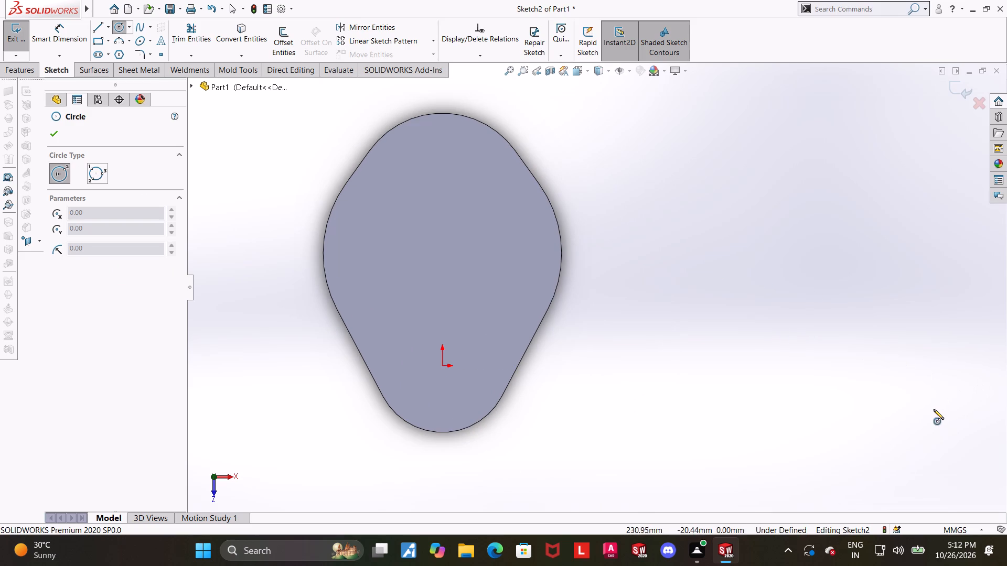
left_click(443, 242)
left_click(518, 236)
key("Escape")
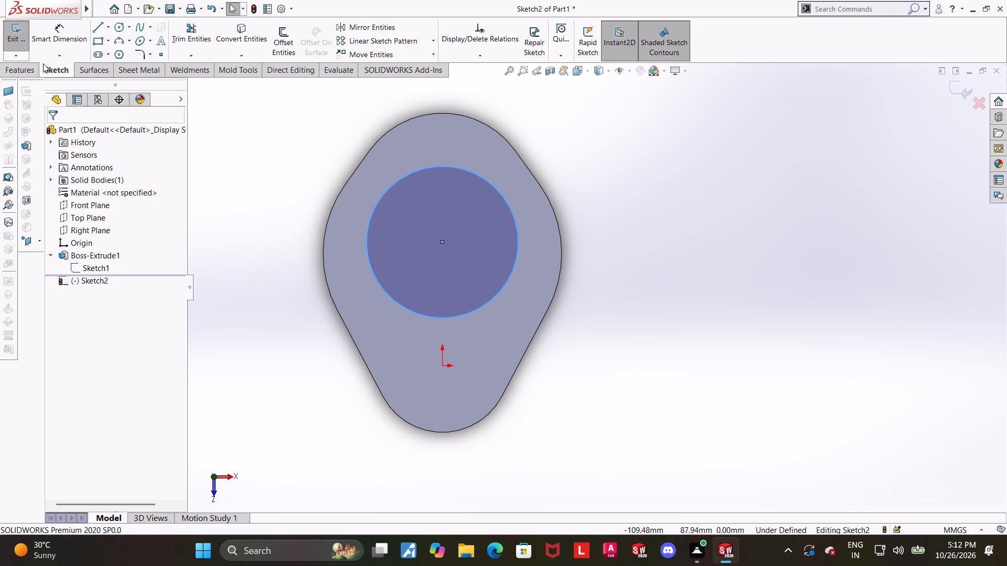
Dimension the circle's diameter at 94 mm.
left_click(52, 41)
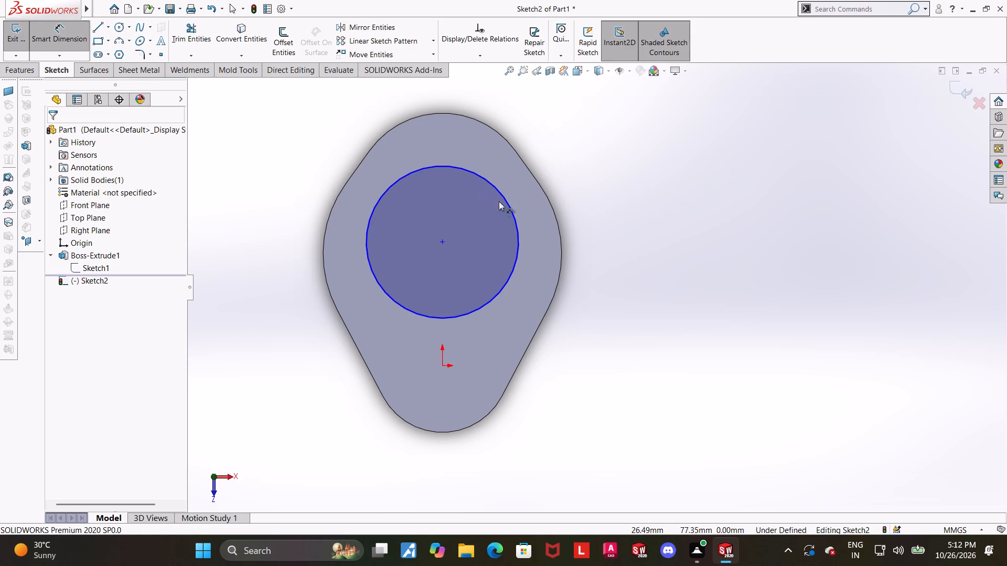
left_click(504, 198)
left_click(651, 139)
type("47*2")
key("Return")
key("Escape")
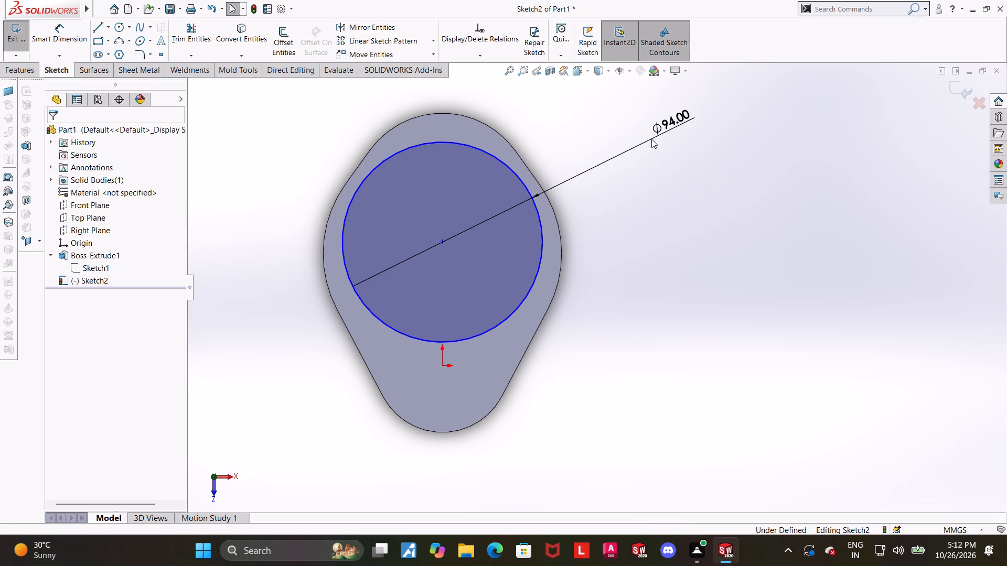
left_click(722, 219)
Make the 94 mm circle concentric with the body's R56 side arc edge.
left_click(551, 201)
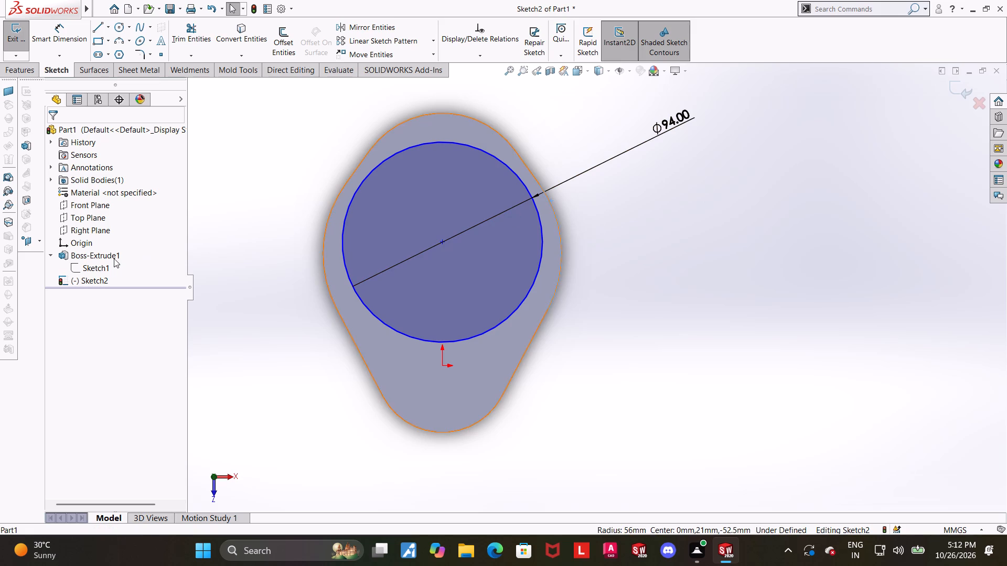
left_click(345, 238, "ctrl")
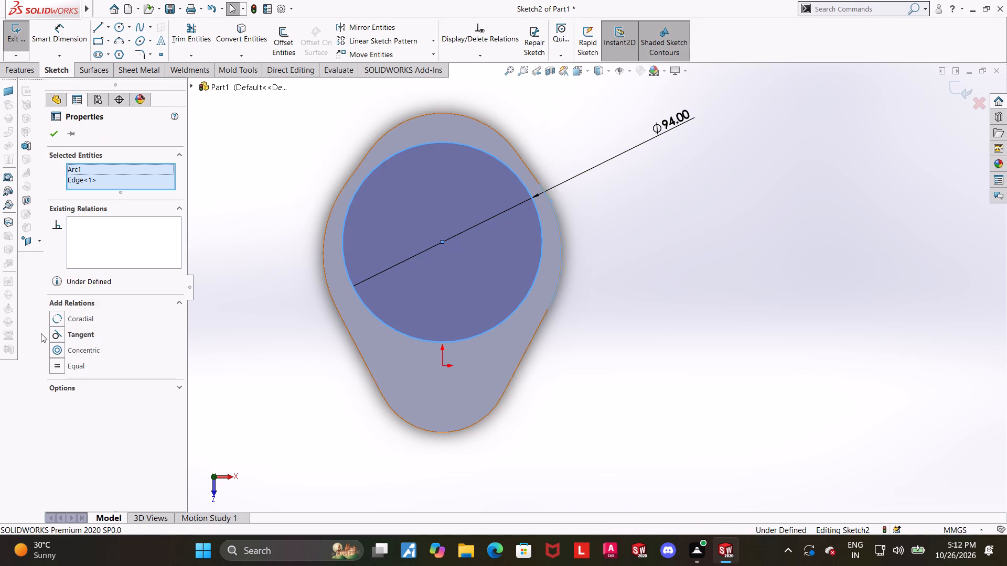
left_click(56, 350)
left_click(746, 346)
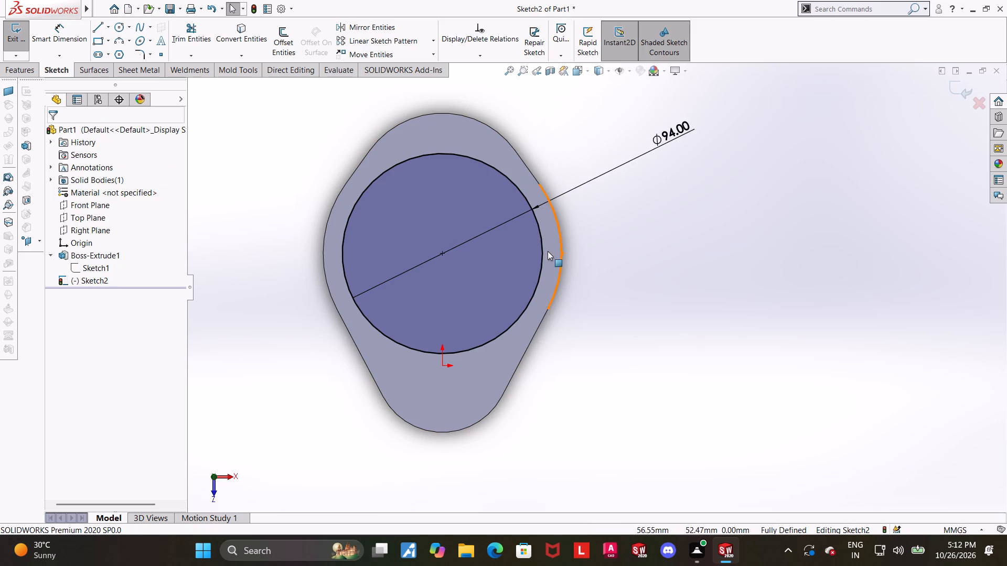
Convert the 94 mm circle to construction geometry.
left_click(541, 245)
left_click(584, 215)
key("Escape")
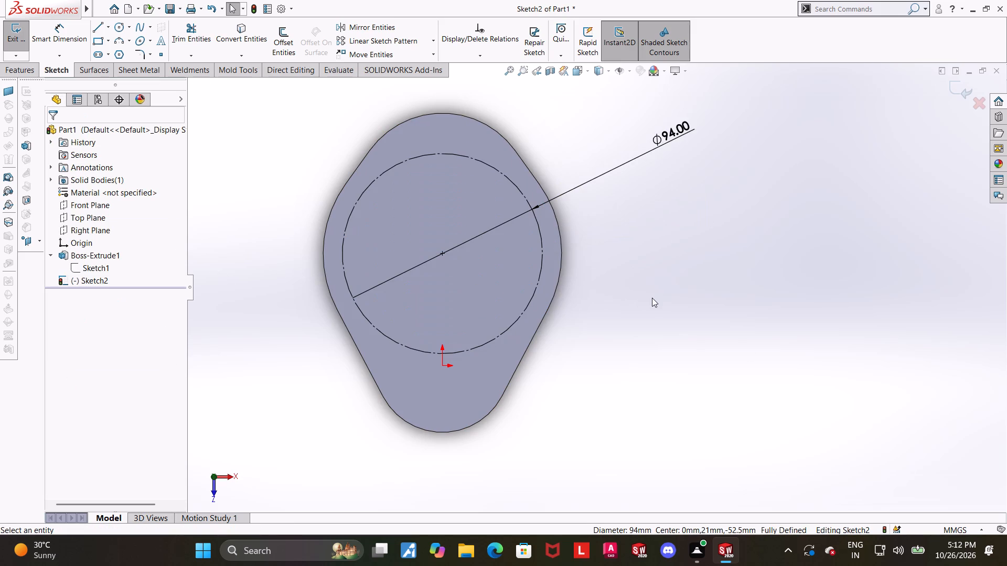
Sketch a small circle about 18.1 mm in diameter, centred on the left quadrant of the 94 mm circle.
scroll(497, 232, "down", 1)
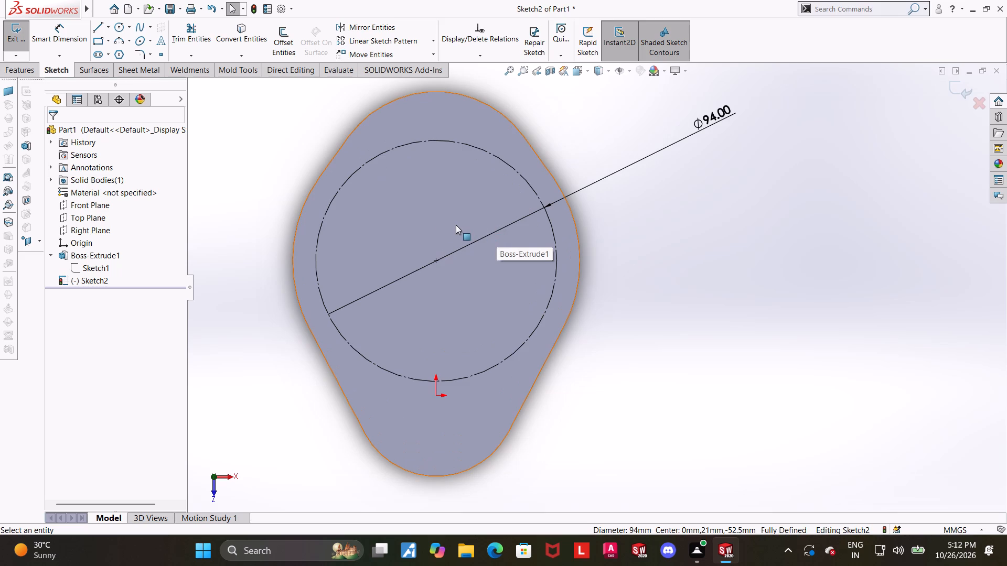
left_click(124, 28)
left_click(317, 260)
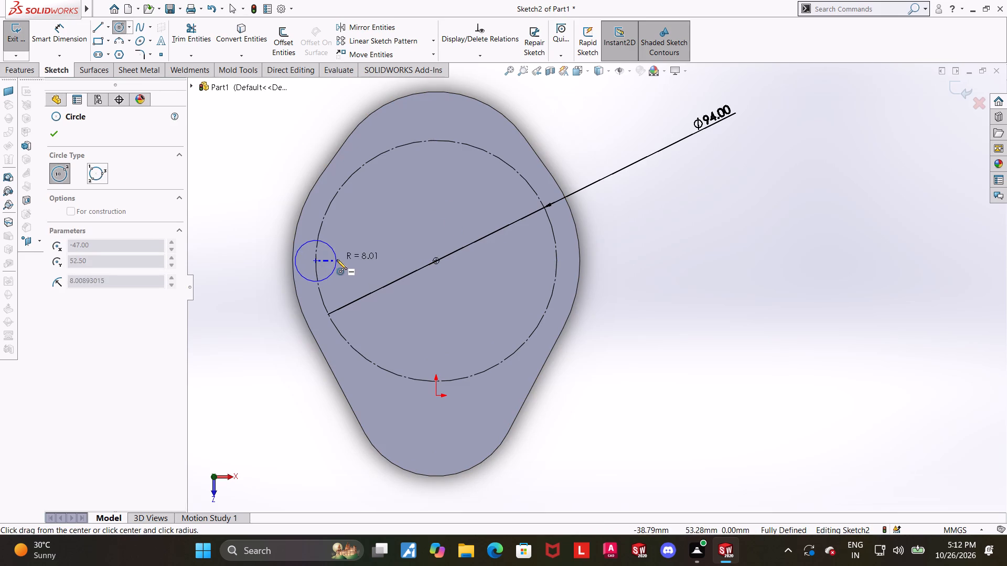
key("1")
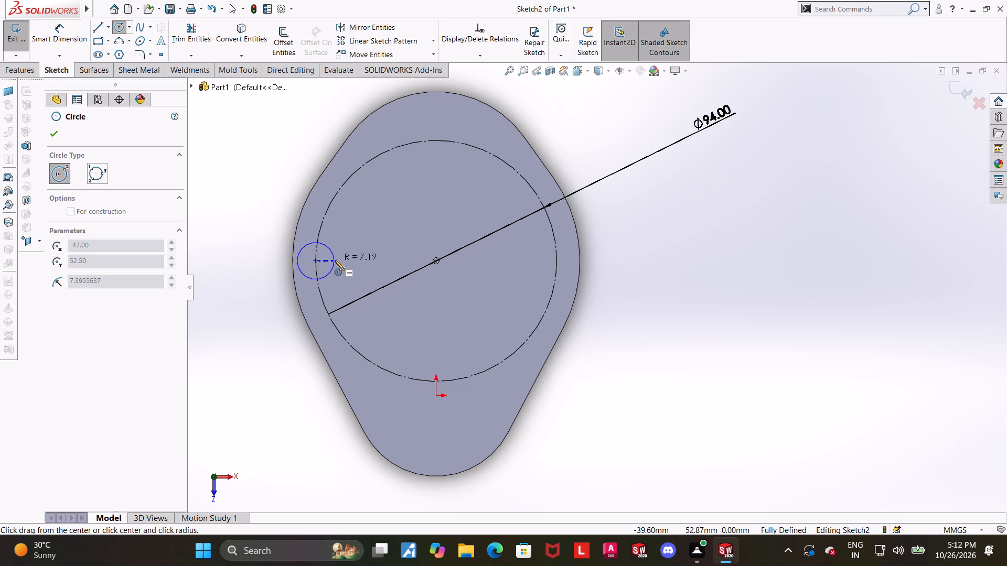
left_click(338, 256)
key("Escape")
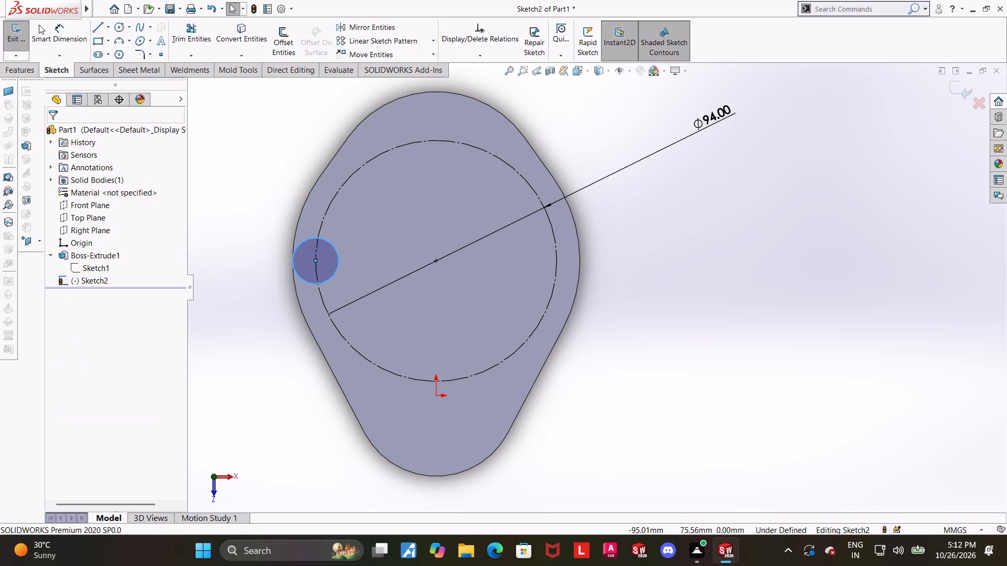
Dimension the small circle's diameter at 18 mm.
left_click(55, 35)
left_click(333, 245)
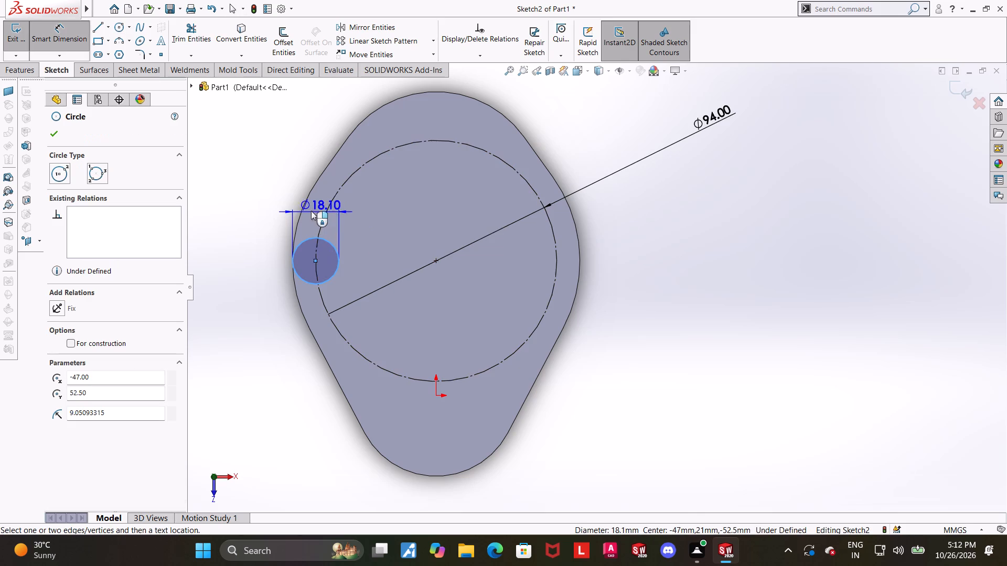
left_click(275, 209)
type("18")
key("Return")
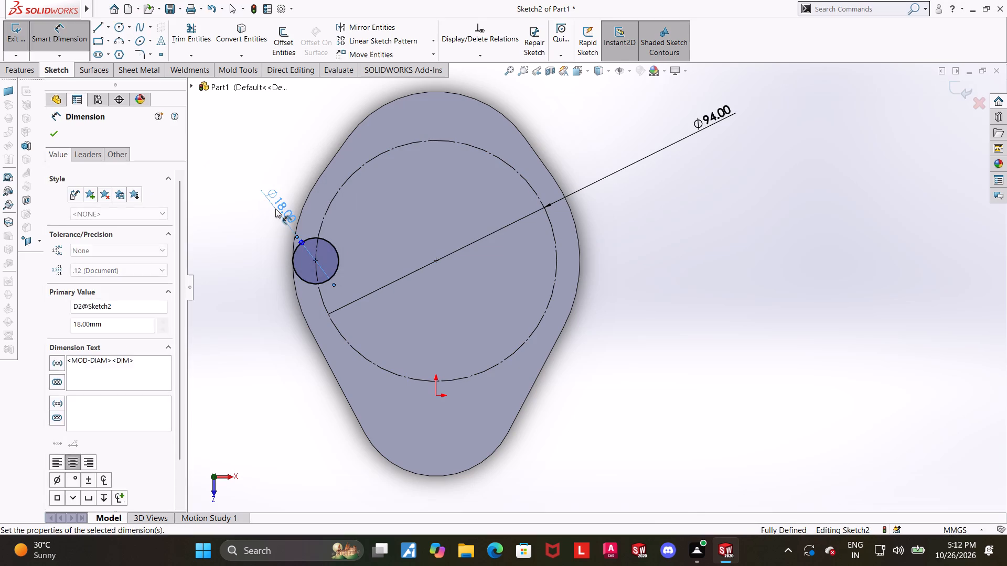
key("Escape")
key("Escape")
left_click(869, 349)
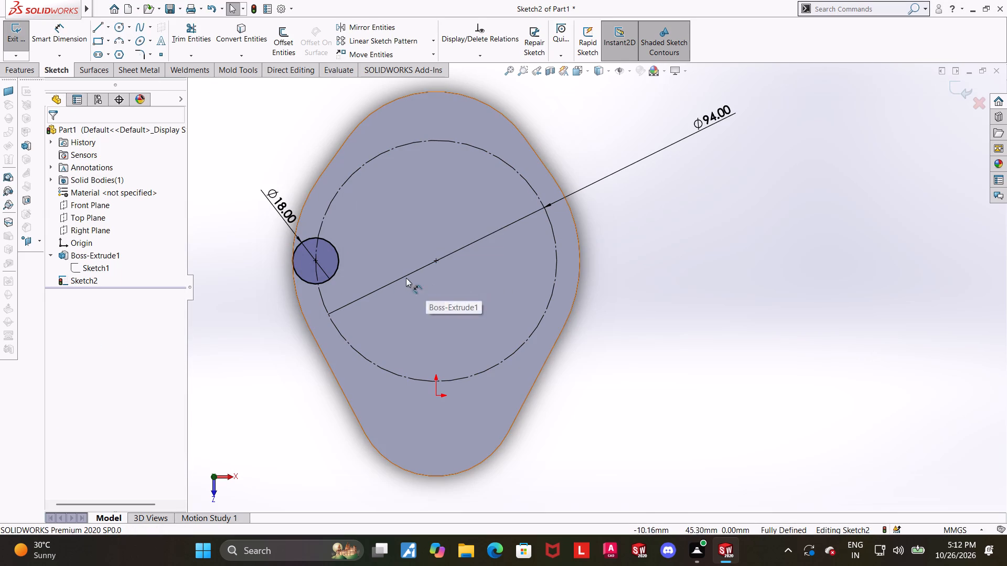
Trim the part of the 18 mm circle outside the 94 mm circle, keeping trimmed entities as construction geometry.
scroll(383, 274, "down", 1)
scroll(326, 252, "down", 2)
key("Escape")
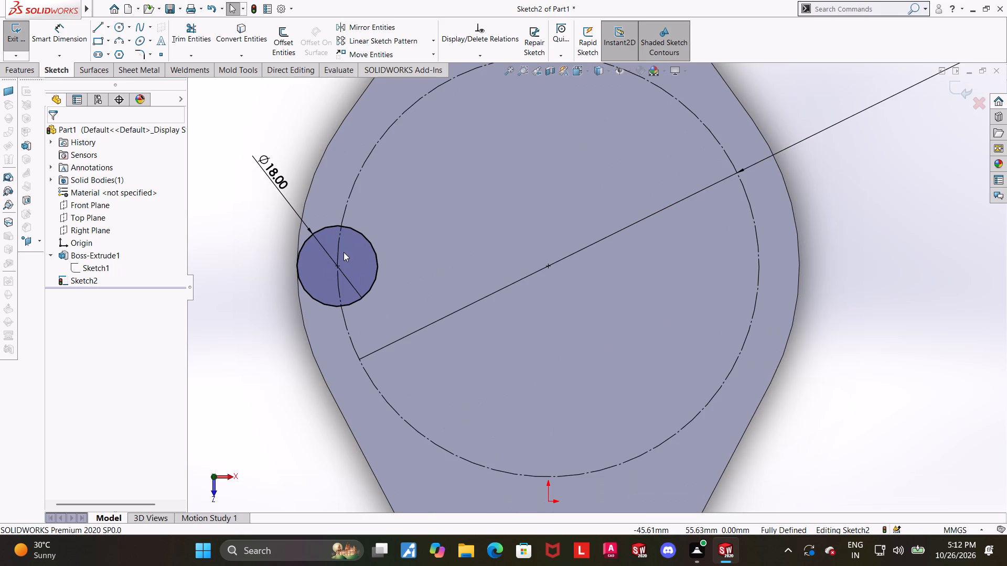
left_click(206, 29)
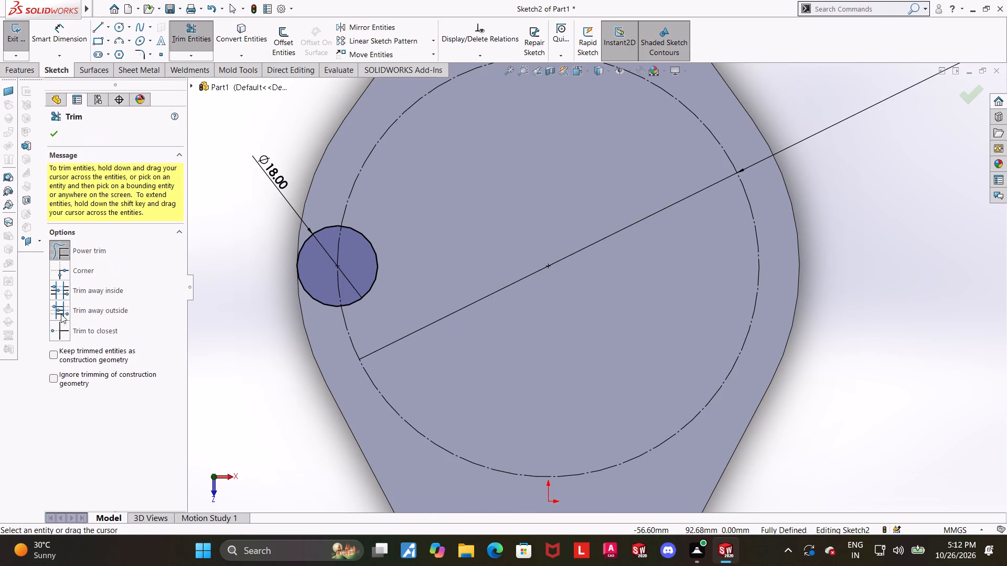
left_click(55, 352)
left_click_drag(322, 210, 310, 326)
key("Escape")
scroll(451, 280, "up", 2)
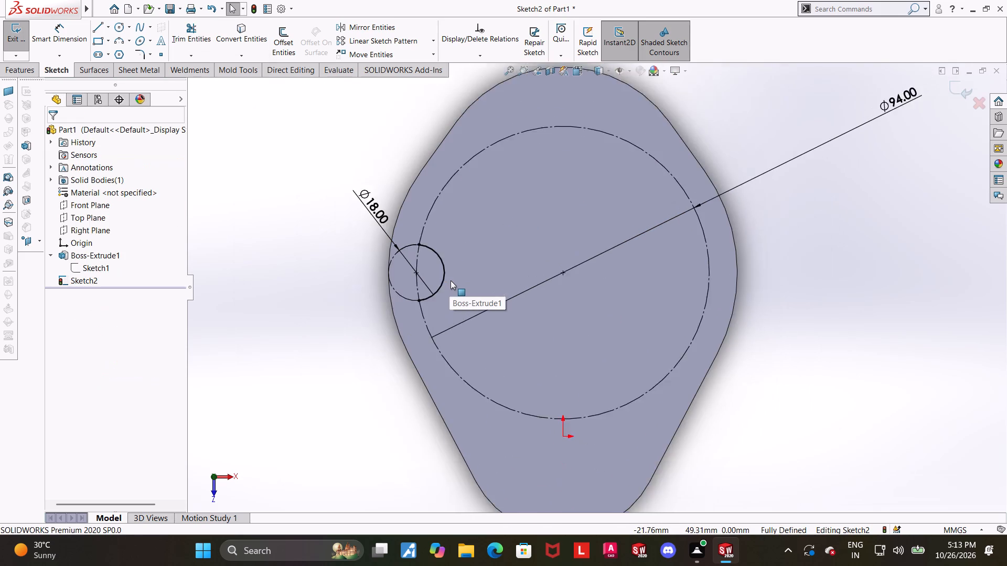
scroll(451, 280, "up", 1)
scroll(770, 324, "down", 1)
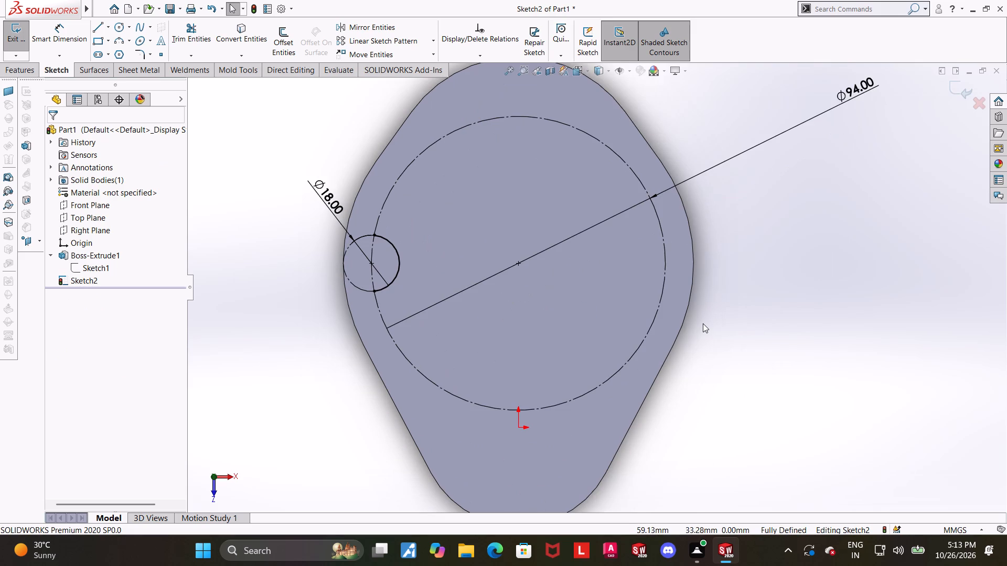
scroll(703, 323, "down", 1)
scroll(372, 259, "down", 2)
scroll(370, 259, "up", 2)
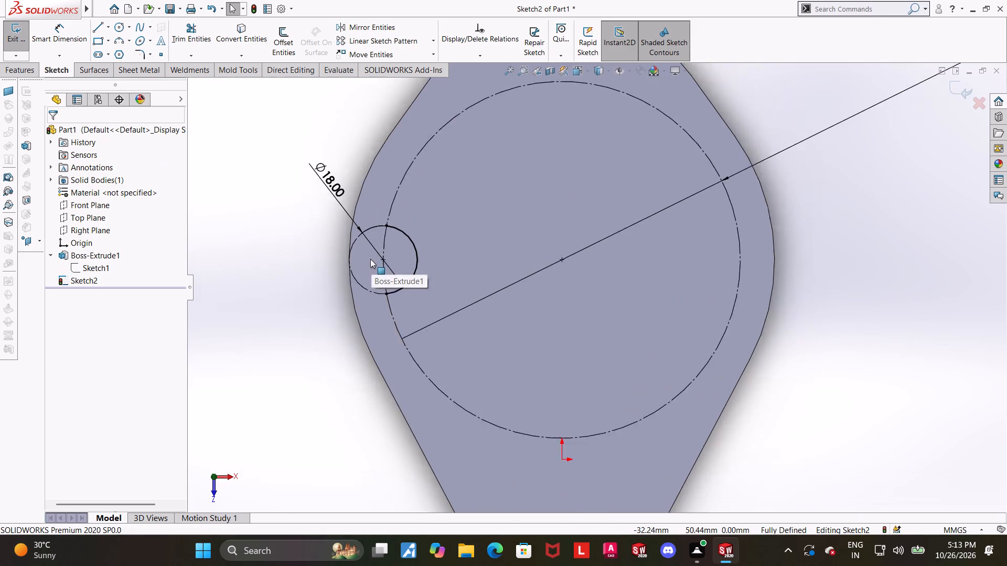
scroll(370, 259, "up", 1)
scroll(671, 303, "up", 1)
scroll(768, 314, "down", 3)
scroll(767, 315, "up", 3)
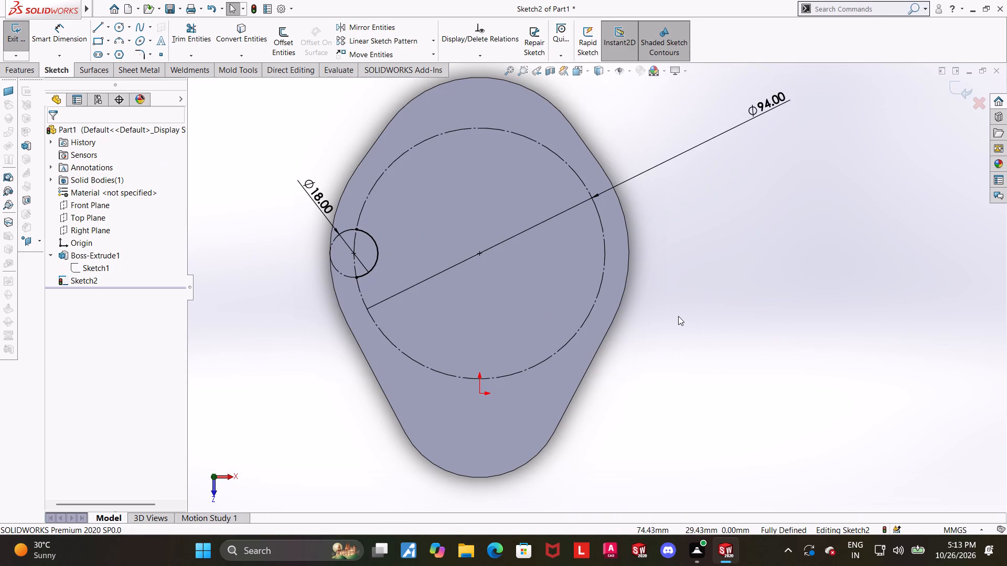
Change the 94 mm circle from construction geometry to solid sketch geometry.
scroll(678, 316, "up", 1)
left_click(581, 194)
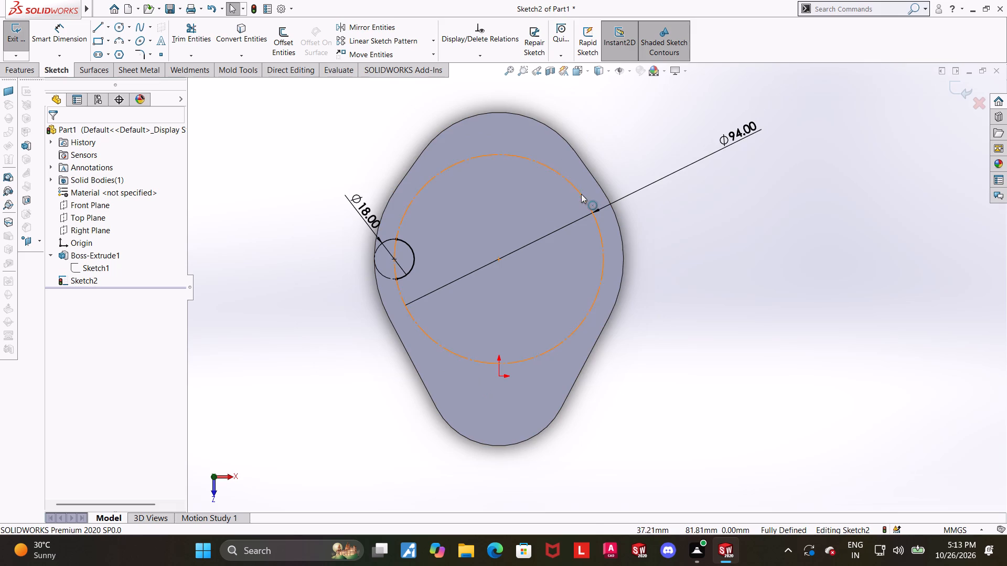
left_click(627, 167)
left_click(726, 294)
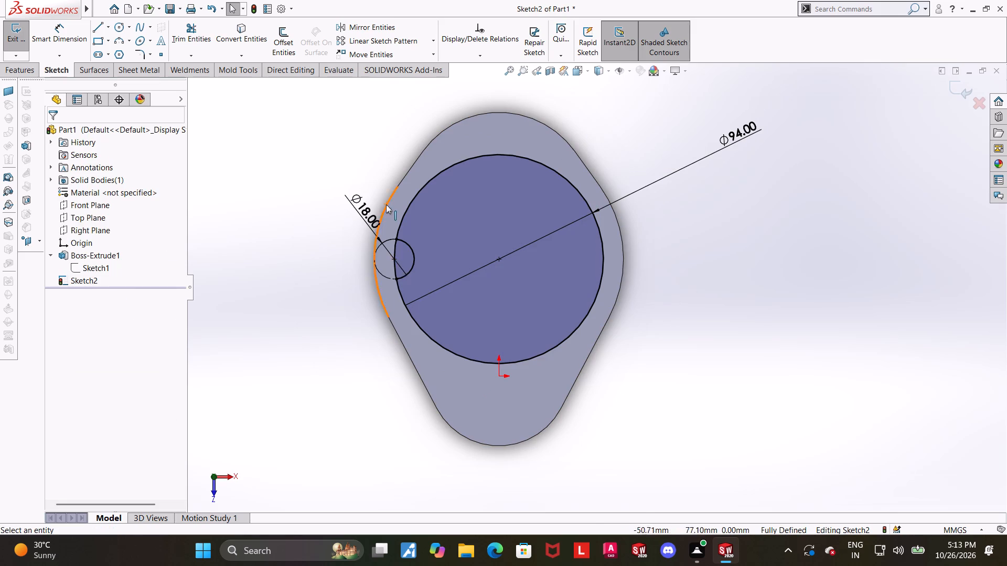
Trim the short segment of the 94 mm circle inside the 18 mm circle, keeping it as construction geometry.
scroll(396, 227, "down", 3)
scroll(481, 323, "down", 4)
key("Escape")
scroll(378, 187, "up", 1)
left_click(193, 35)
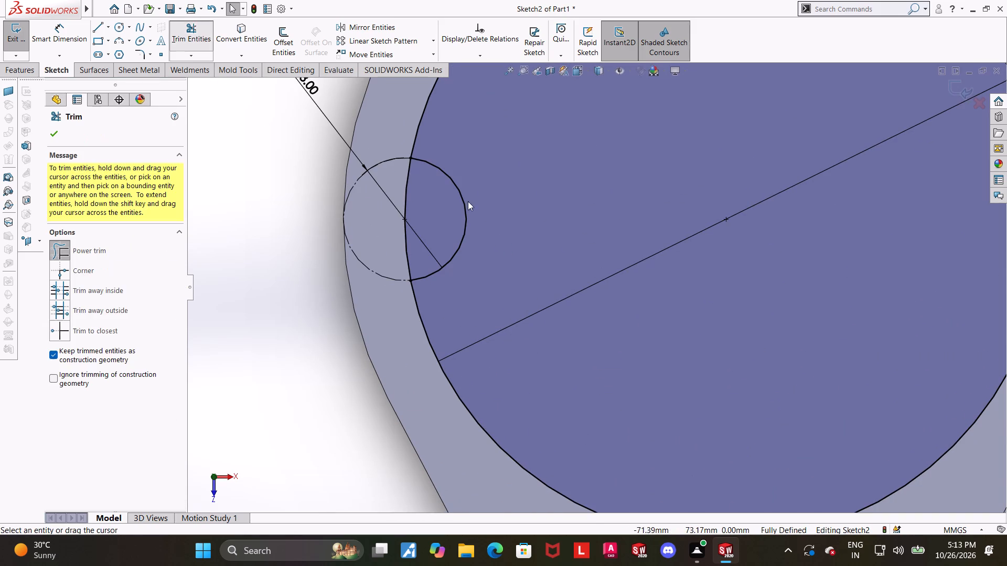
scroll(445, 221, "down", 2)
left_click_drag(435, 203, 393, 199)
scroll(432, 253, "up", 7)
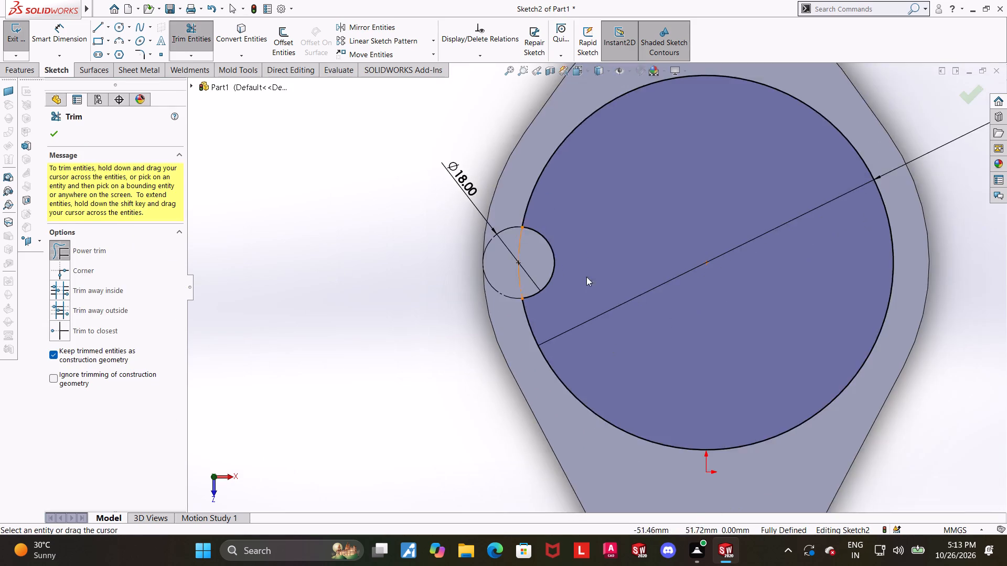
scroll(586, 277, "up", 2)
key("Escape")
scroll(861, 299, "down", 1)
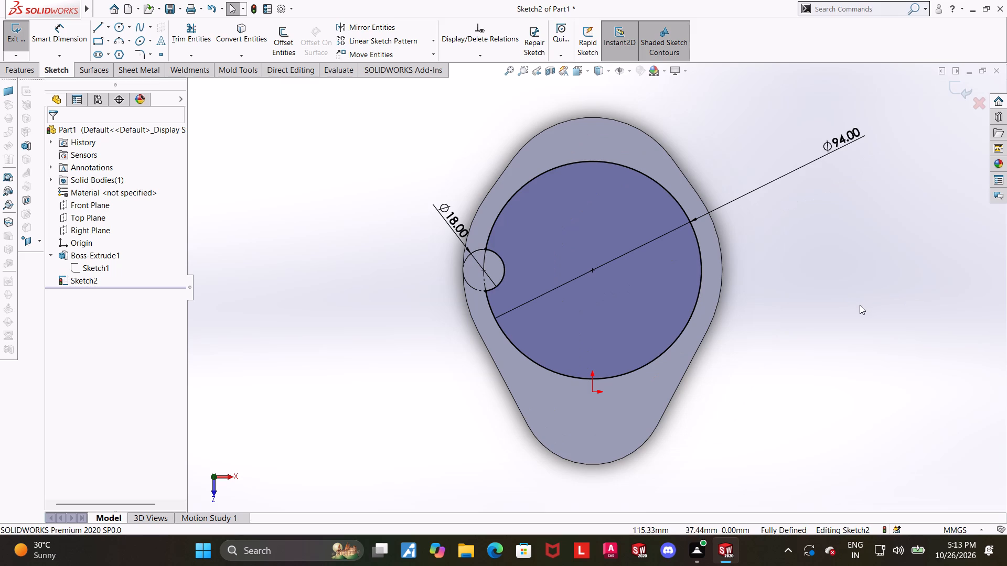
key("Escape")
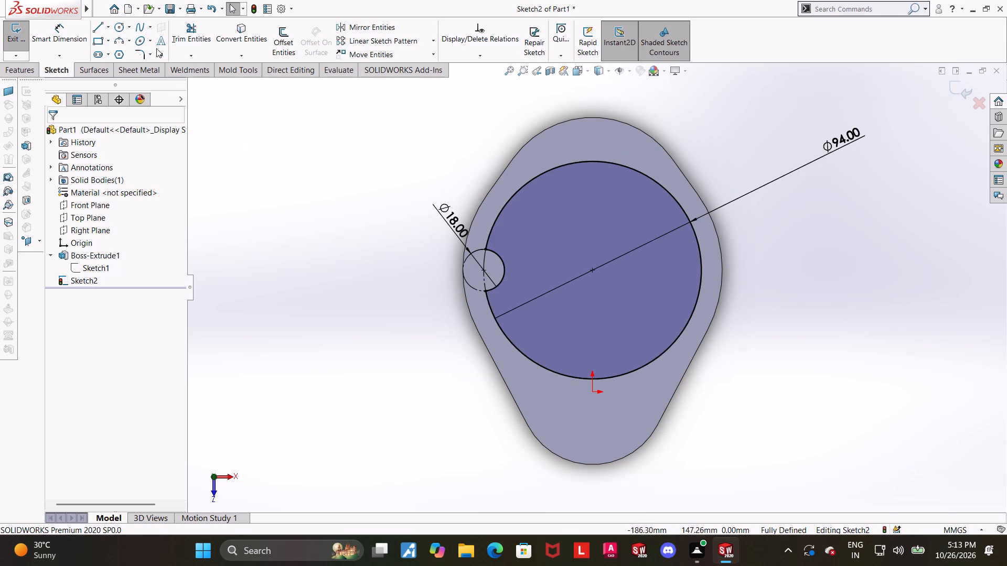
Sketch a short vertical centerline from the origin down toward the narrow end of the body.
left_click(105, 25)
left_click(110, 29)
left_click(111, 50)
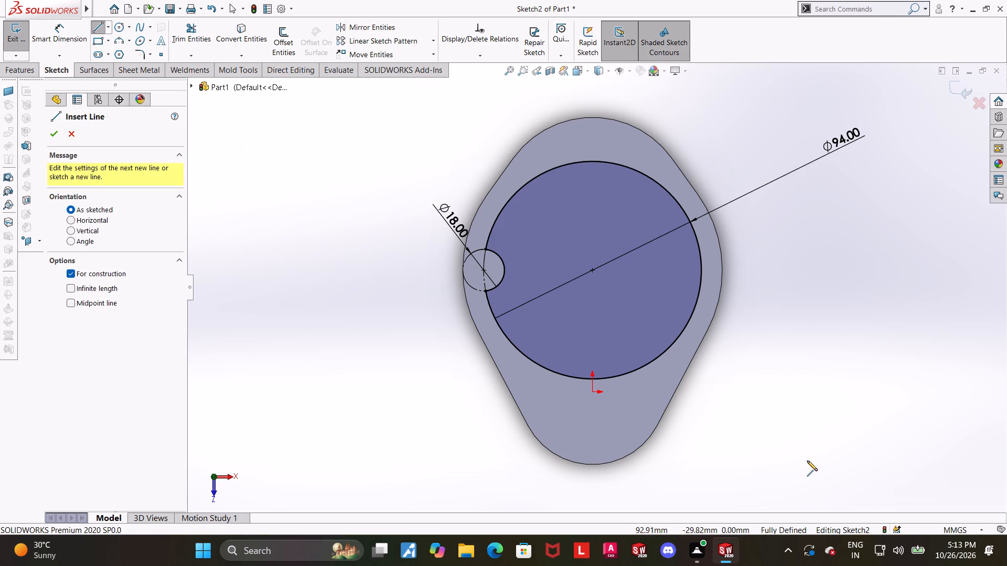
left_click(595, 392)
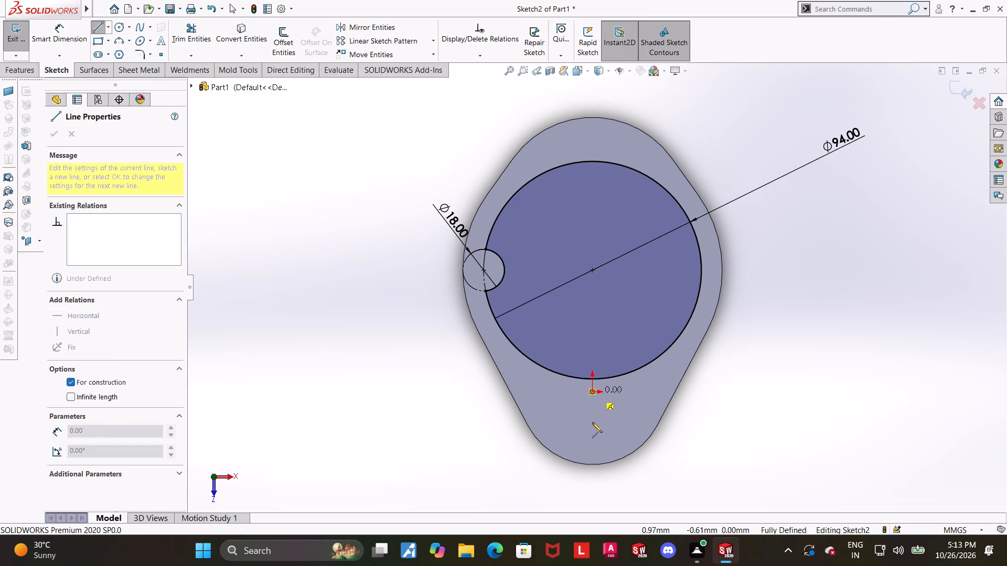
left_click(591, 426)
key("Escape")
key("Escape")
Mirror the trimmed 18 mm arc about the vertical centerline, keeping the original.
left_click(383, 27)
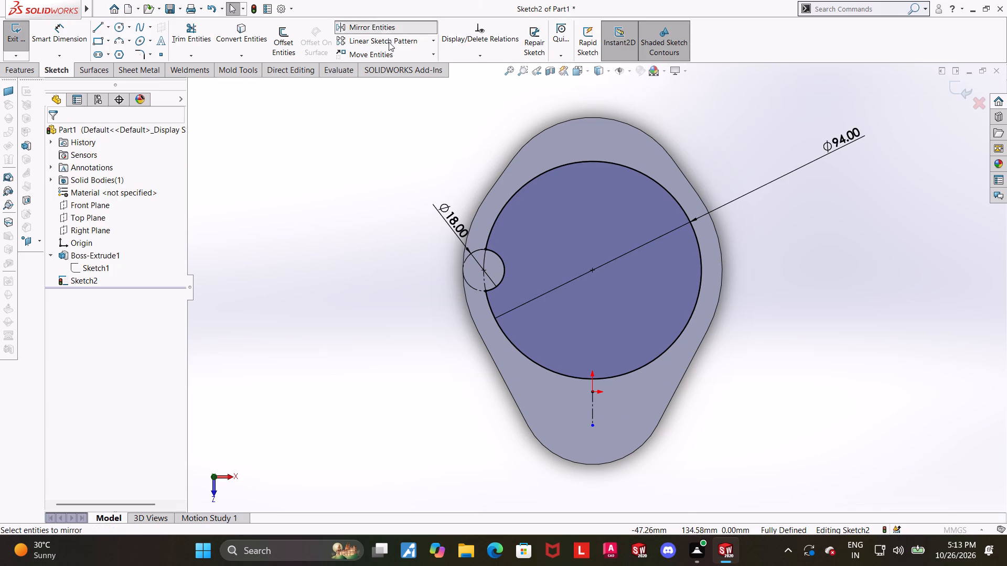
left_click(503, 272)
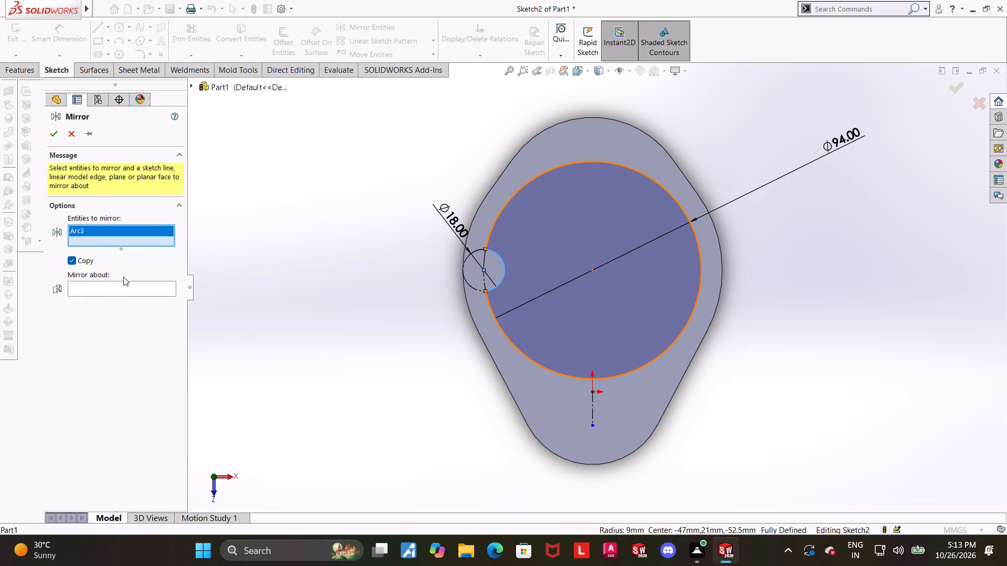
left_click(110, 295)
left_click(111, 290)
double_click(589, 410)
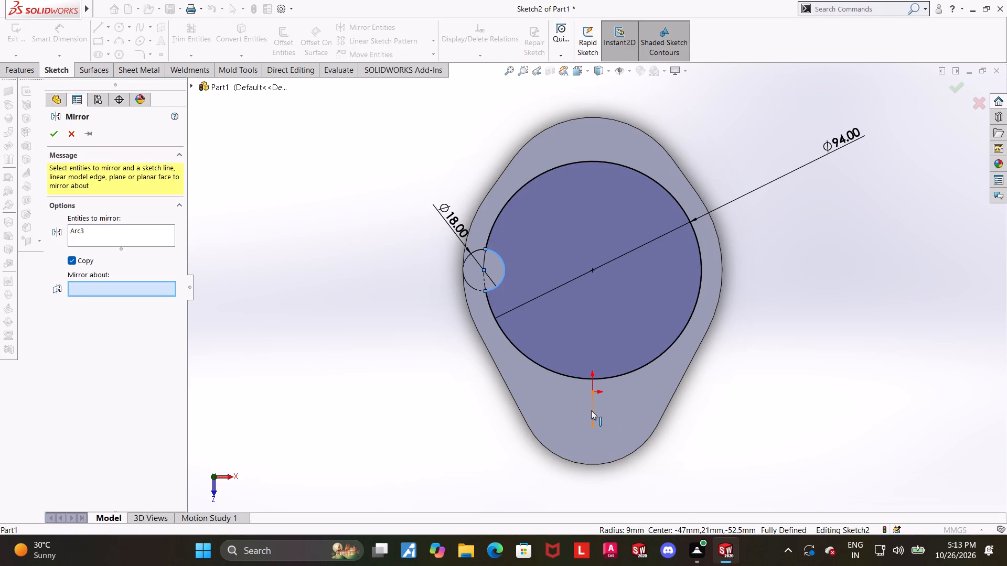
left_click(52, 137)
left_click(838, 321)
key("Escape")
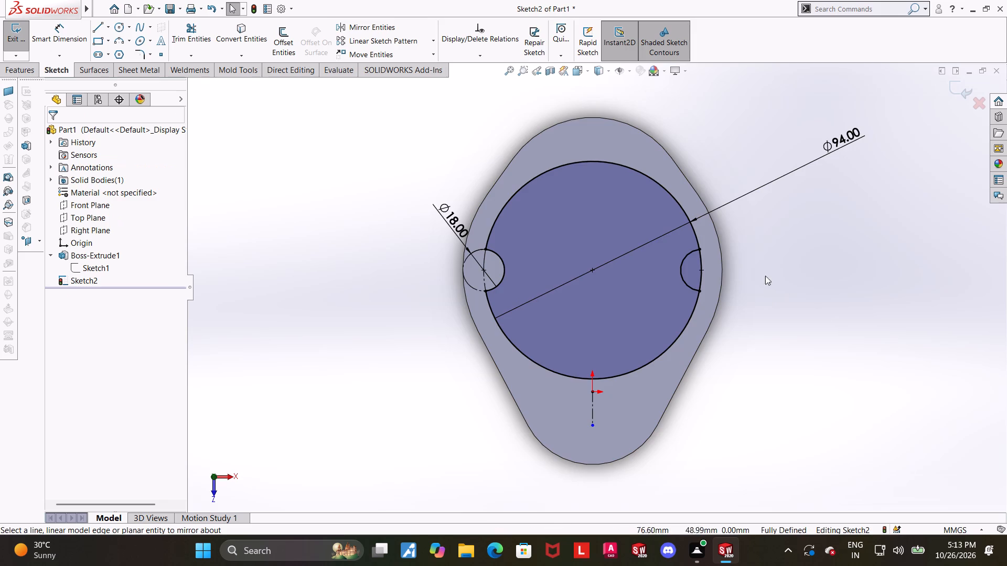
Trim the short segment of the 94 mm circle inside the mirrored arc, keeping it as construction geometry.
scroll(734, 264, "down", 3)
left_click(197, 26)
left_click_drag(676, 277, 664, 279)
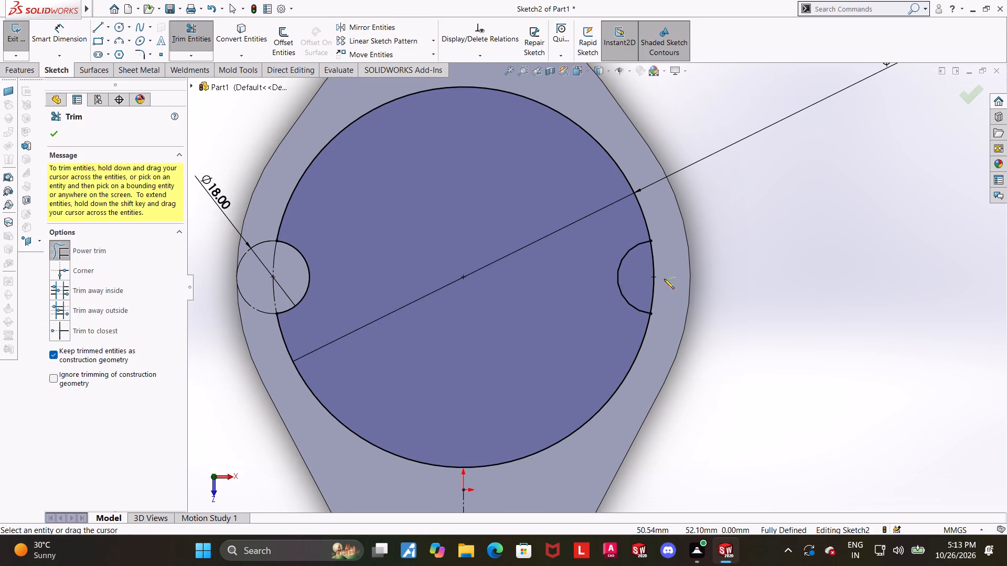
left_click_drag(664, 279, 633, 278)
scroll(692, 280, "up", 4)
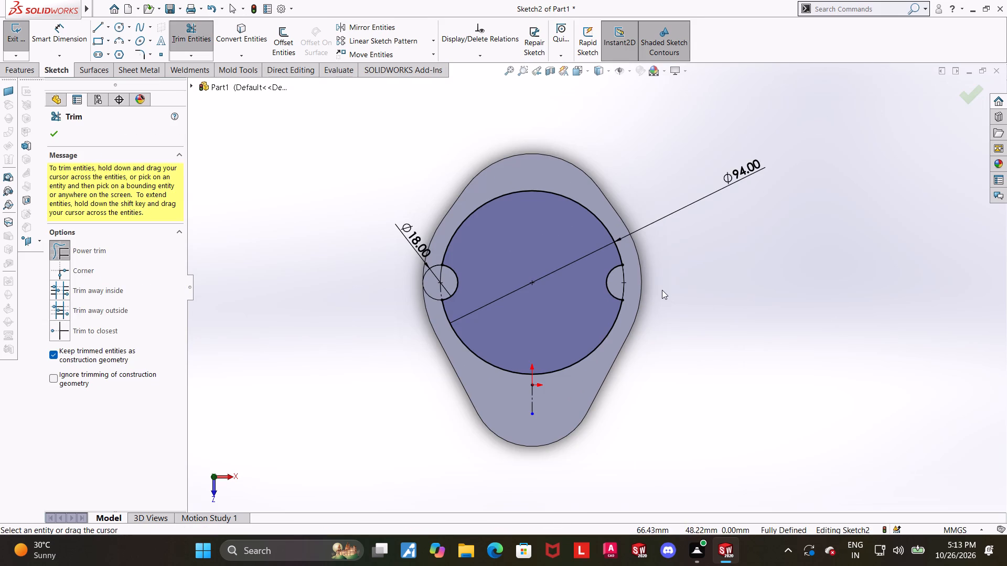
scroll(632, 286, "up", 1)
scroll(549, 306, "down", 1)
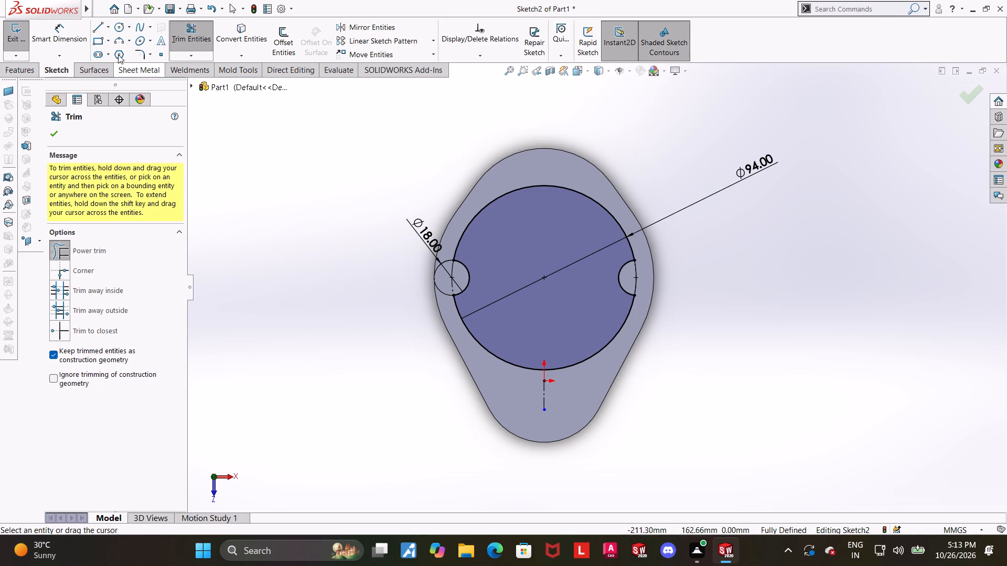
Sketch a circle of about 28 mm radius centered on the origin.
double_click(119, 25)
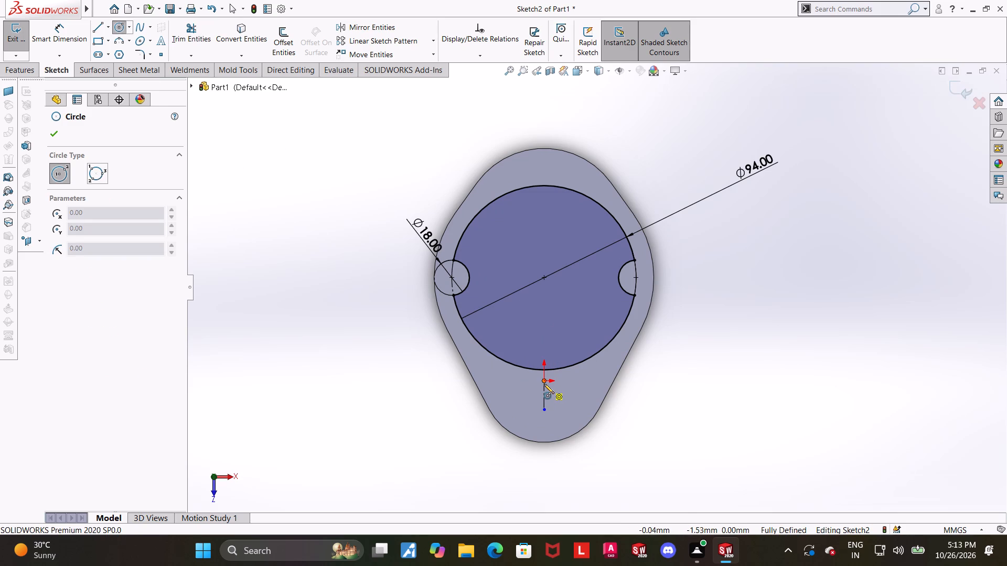
left_click(544, 384)
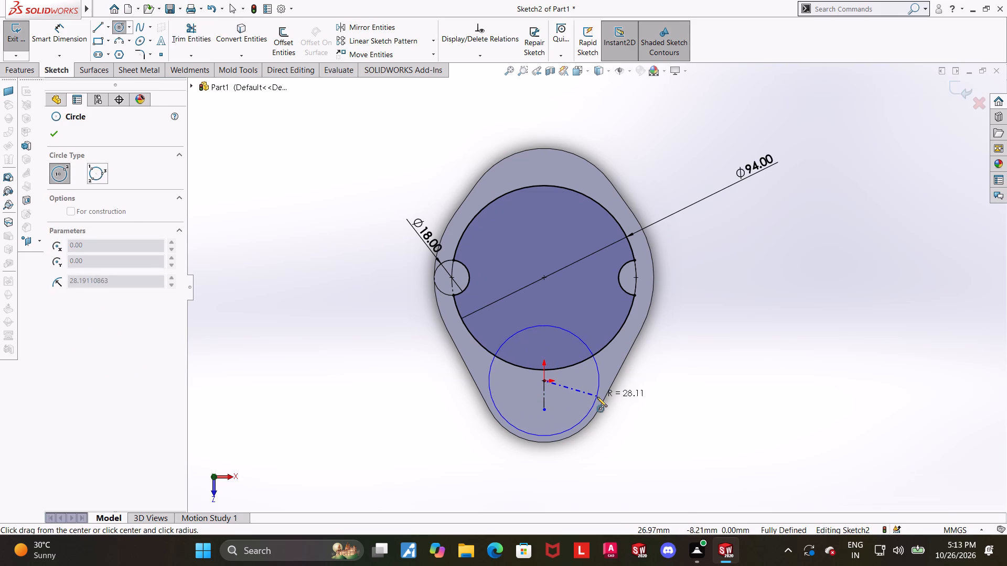
left_click(597, 397)
key("Escape")
Dimension the diameter of the origin-centered circle as 22.5*2, giving 45 mm.
left_click(75, 31)
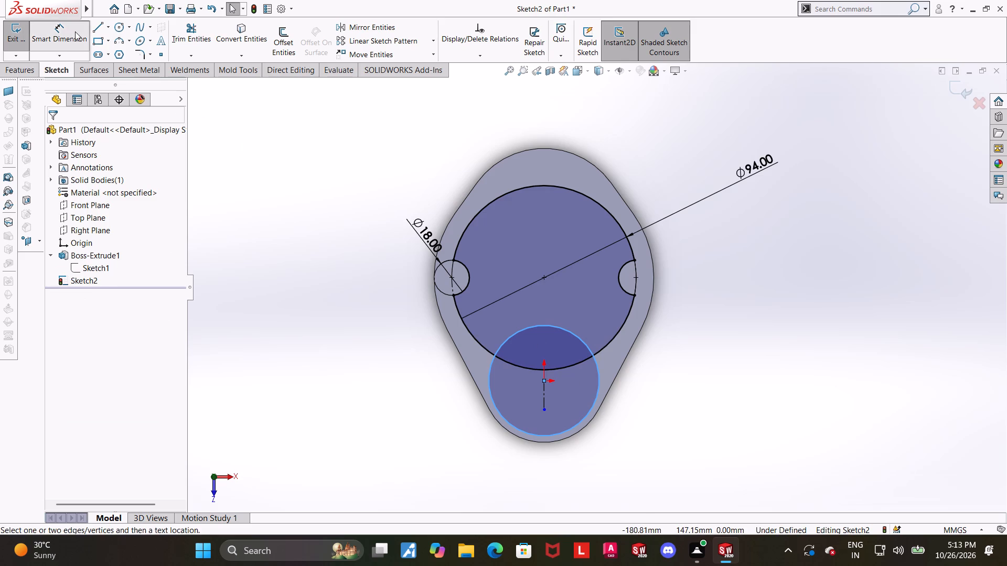
left_click(596, 394)
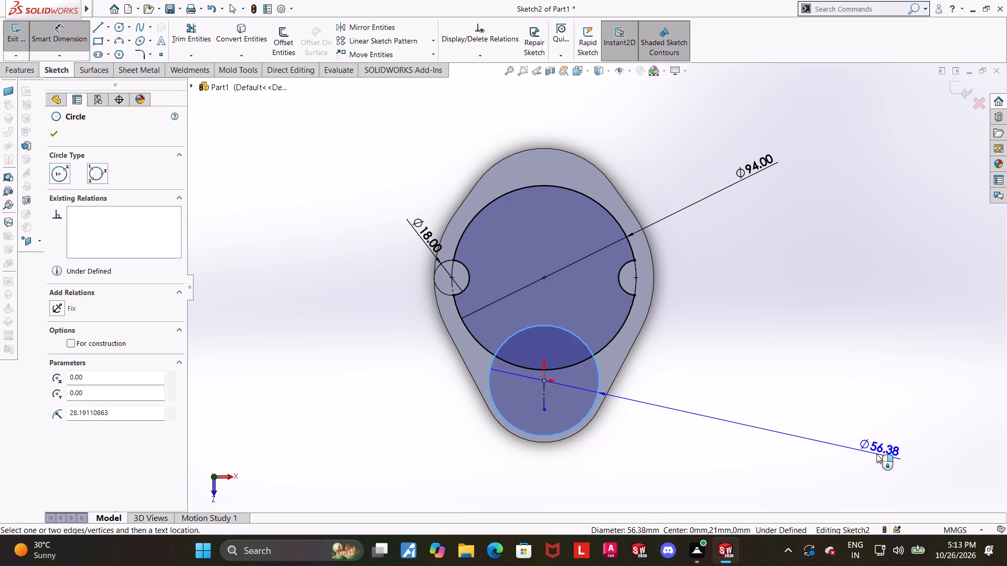
left_click(656, 423)
type("22")
type(".5*2")
key("Return")
key("Escape")
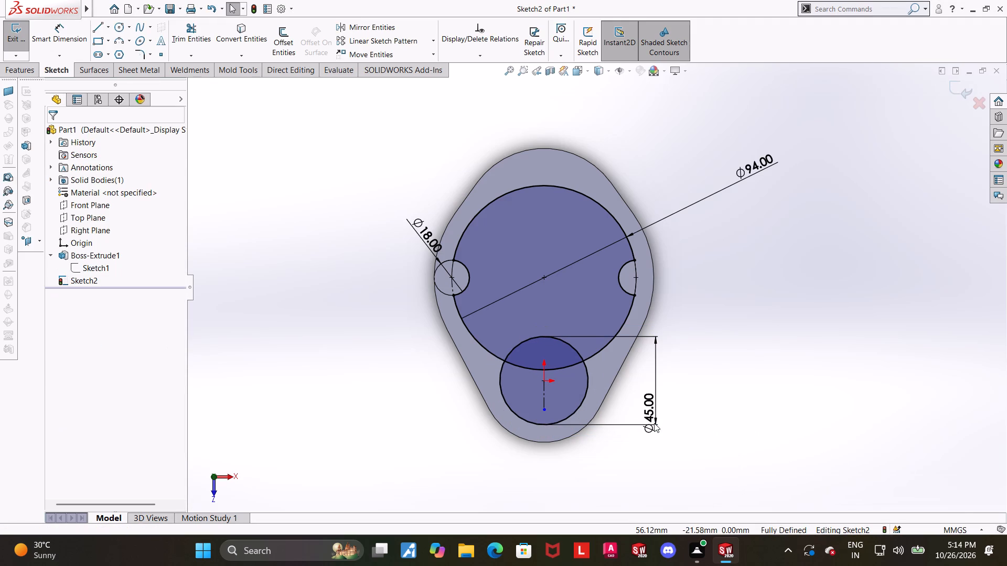
left_click(729, 426)
key("Escape")
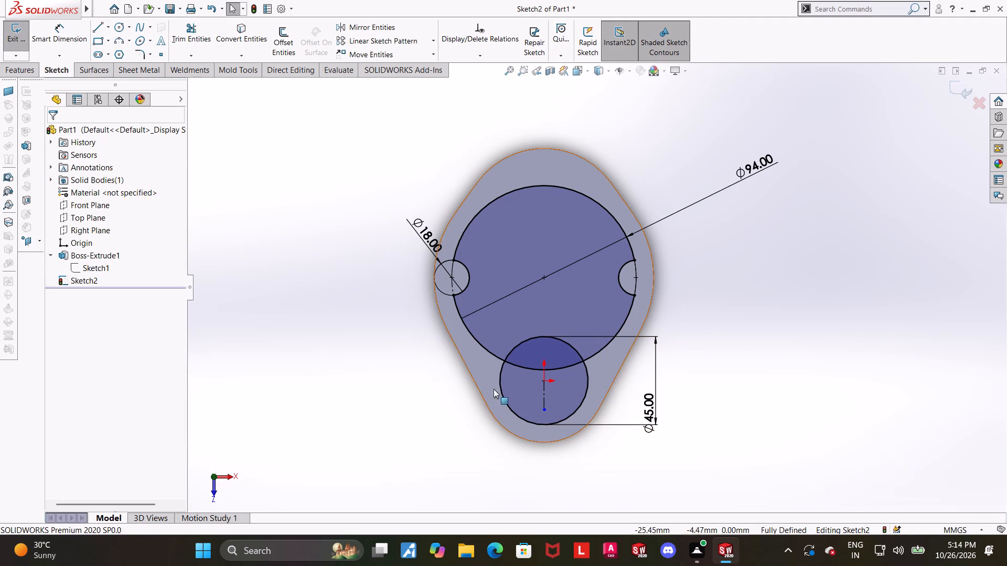
Trim the arcs of the 94 mm and 45 mm circles where they overlap, keeping them as construction geometry.
scroll(536, 369, "down", 2)
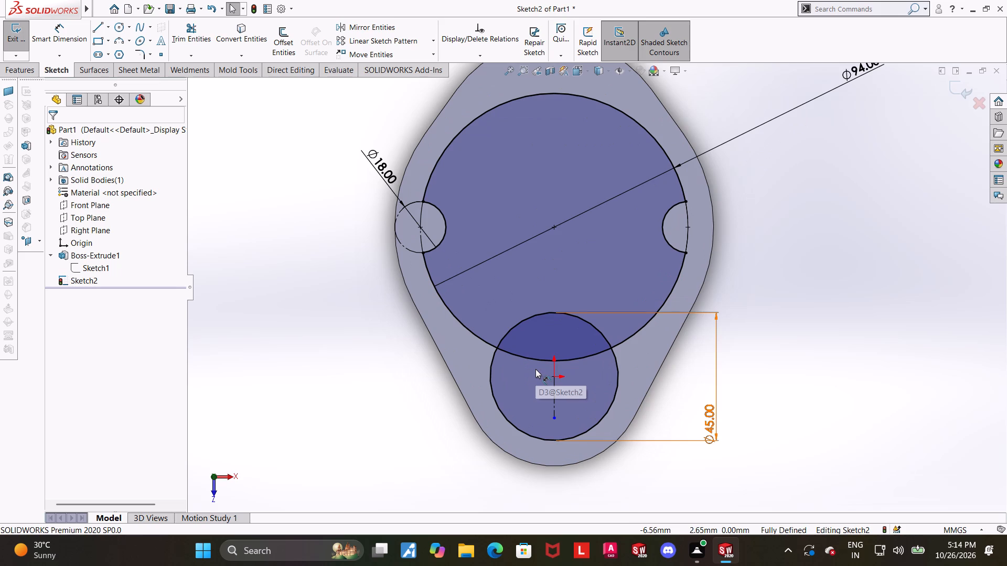
scroll(536, 368, "down", 1)
scroll(536, 368, "up", 2)
key("Escape")
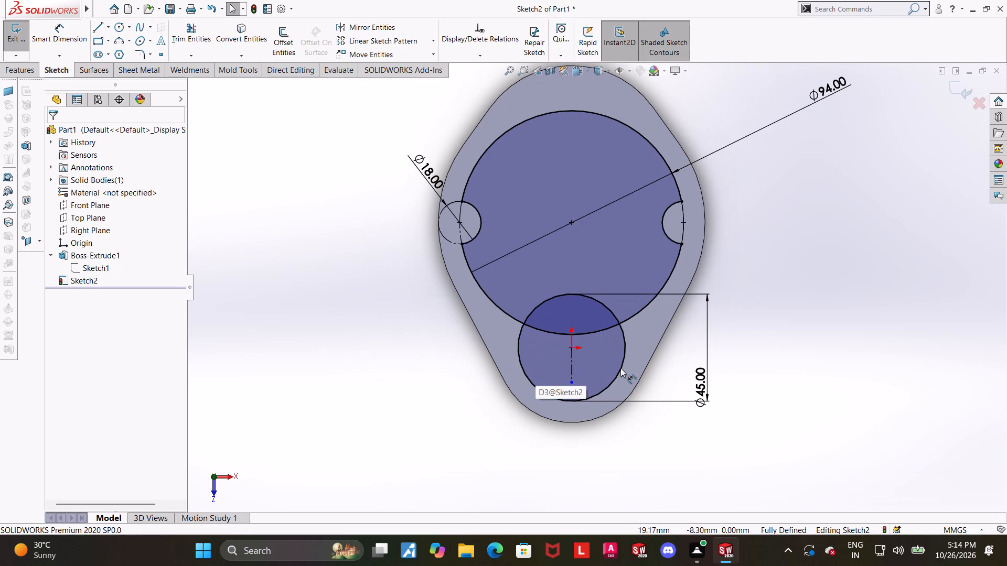
scroll(620, 368, "down", 1)
key("Escape")
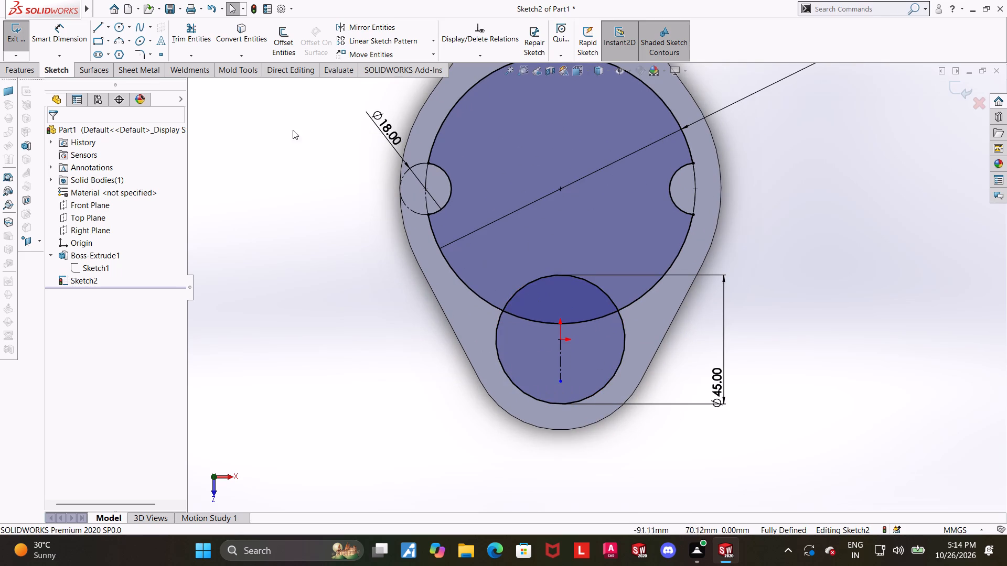
left_click(189, 30)
left_click_drag(541, 328, 533, 270)
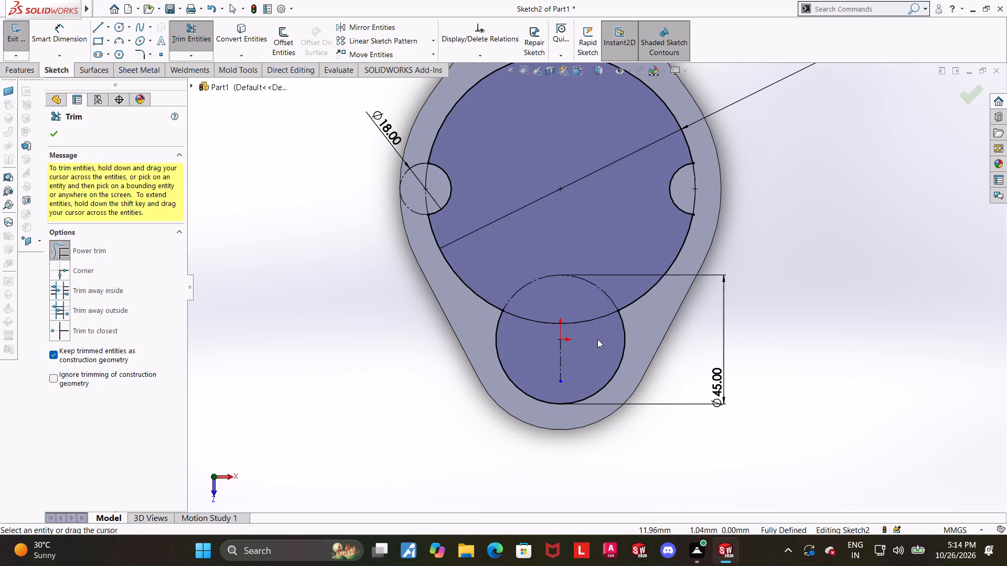
left_click_drag(598, 339, 597, 226)
left_click_drag(519, 340, 528, 275)
scroll(871, 352, "up", 2)
key("Escape")
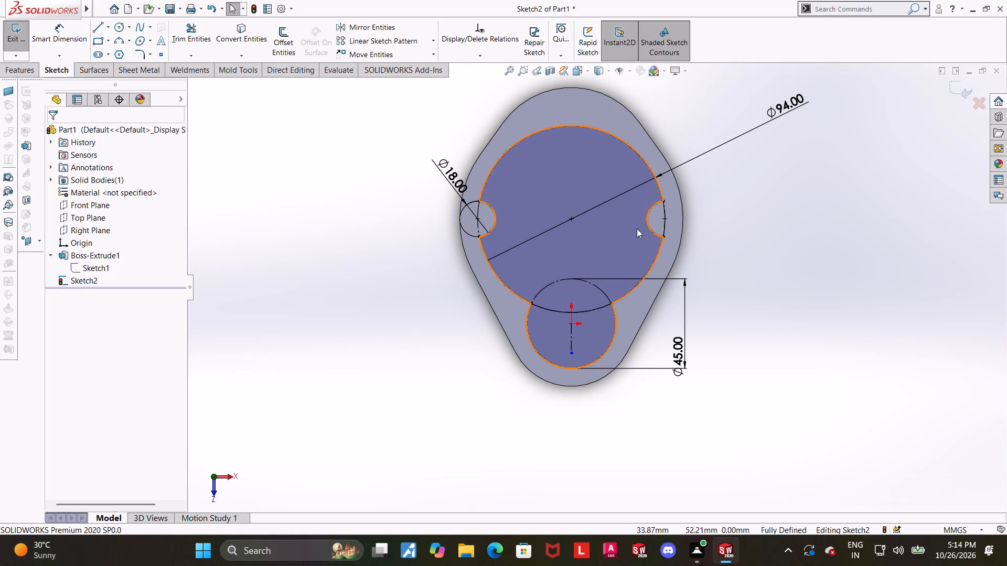
Sketch a circle of about 9 mm radius overlapping the left side of the 45 mm circle, level with the origin.
scroll(564, 313, "down", 1)
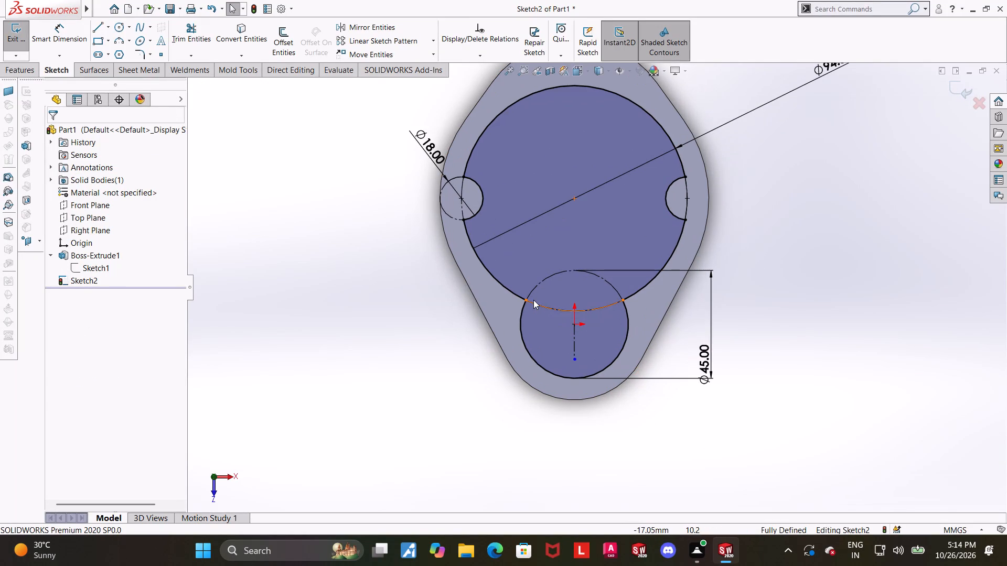
scroll(533, 300, "down", 1)
key("Escape")
left_click(116, 26)
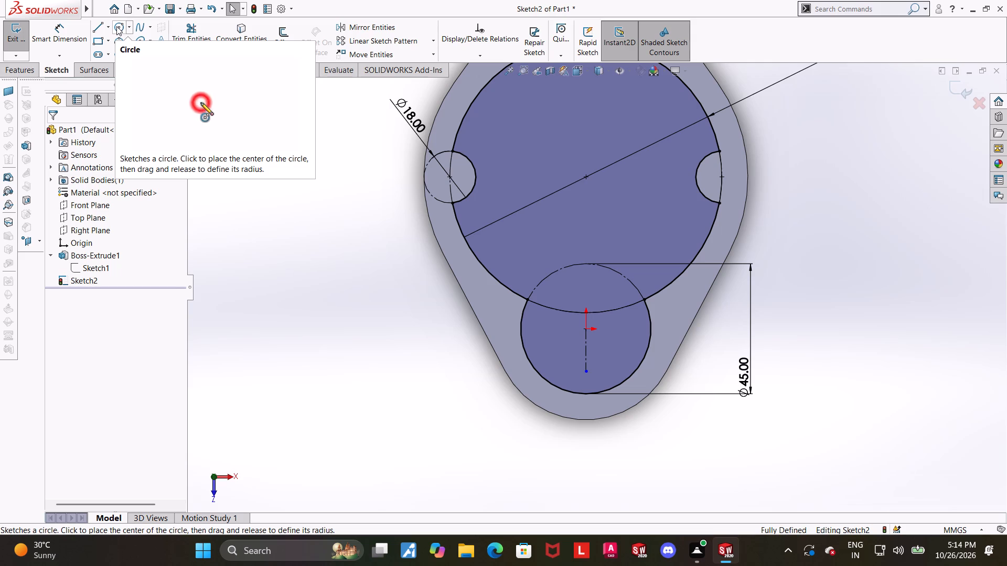
left_click(120, 27)
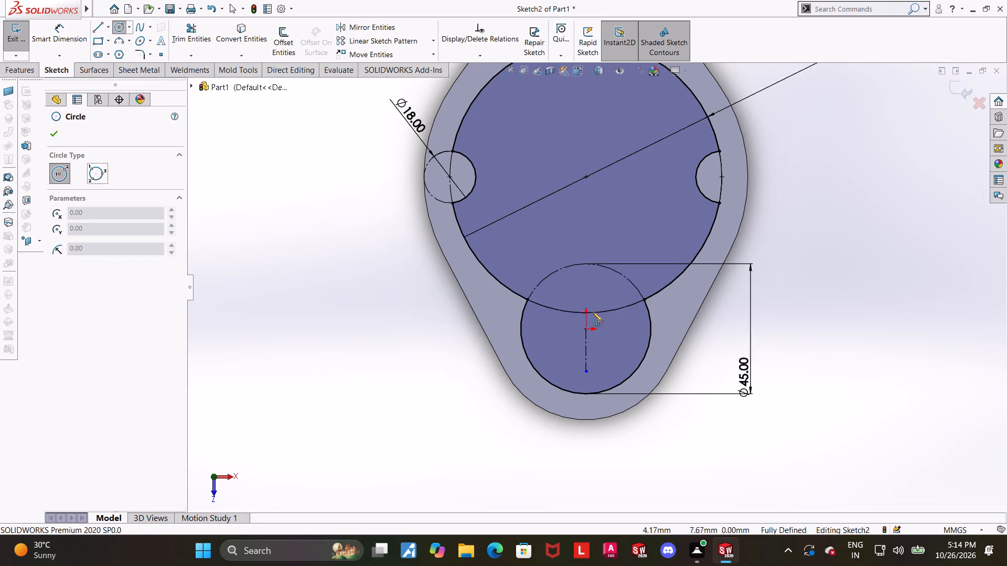
left_click(508, 326)
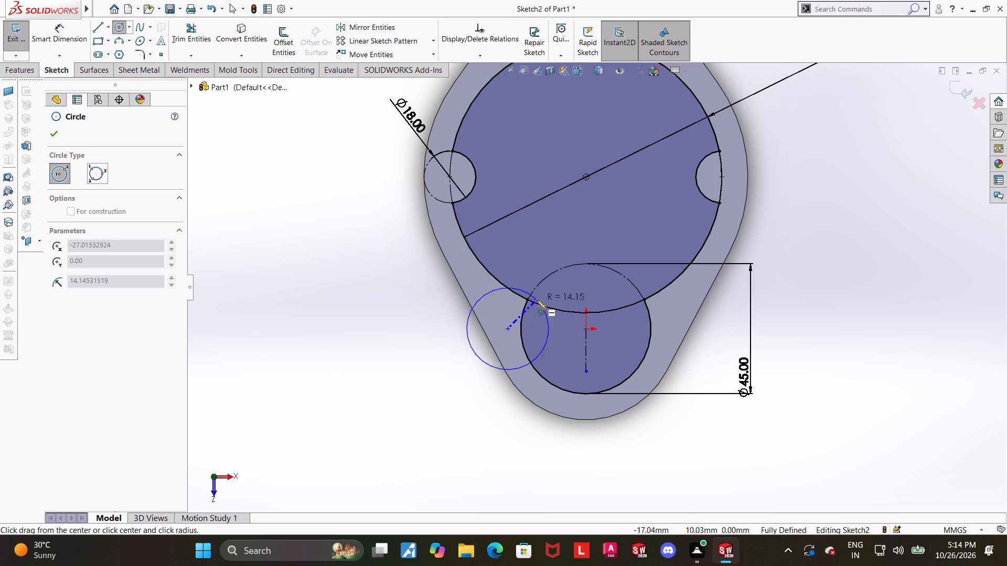
left_click(533, 334)
key("Escape")
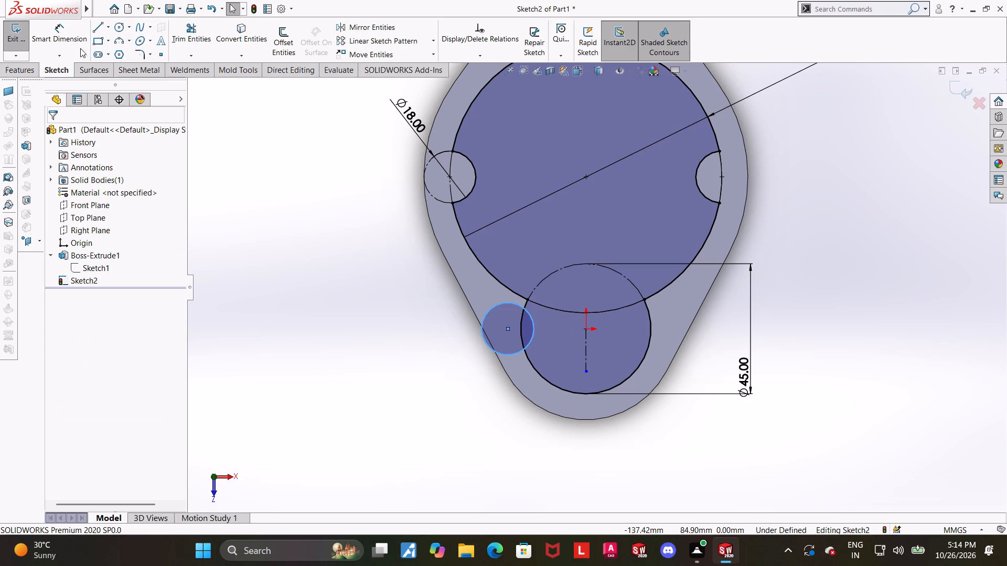
Dimension the small side circle's diameter as 7.5 mm.
left_click(62, 39)
left_click(496, 307)
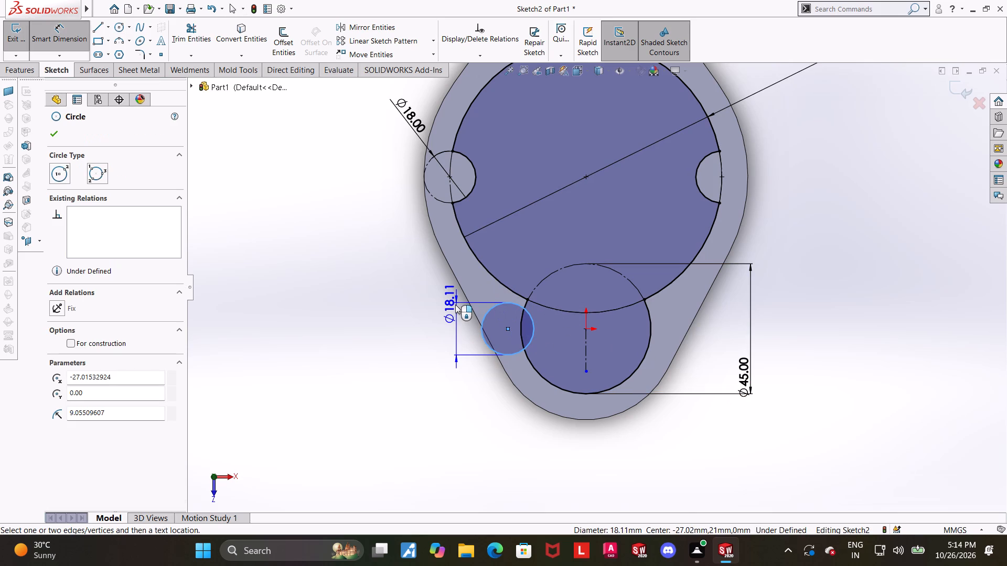
left_click(455, 304)
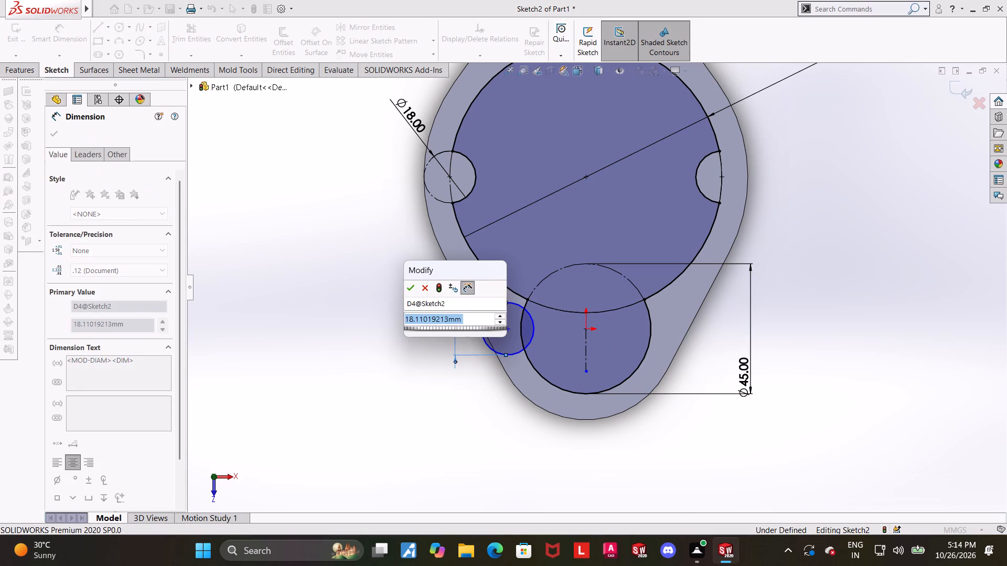
type("7.")
key("5")
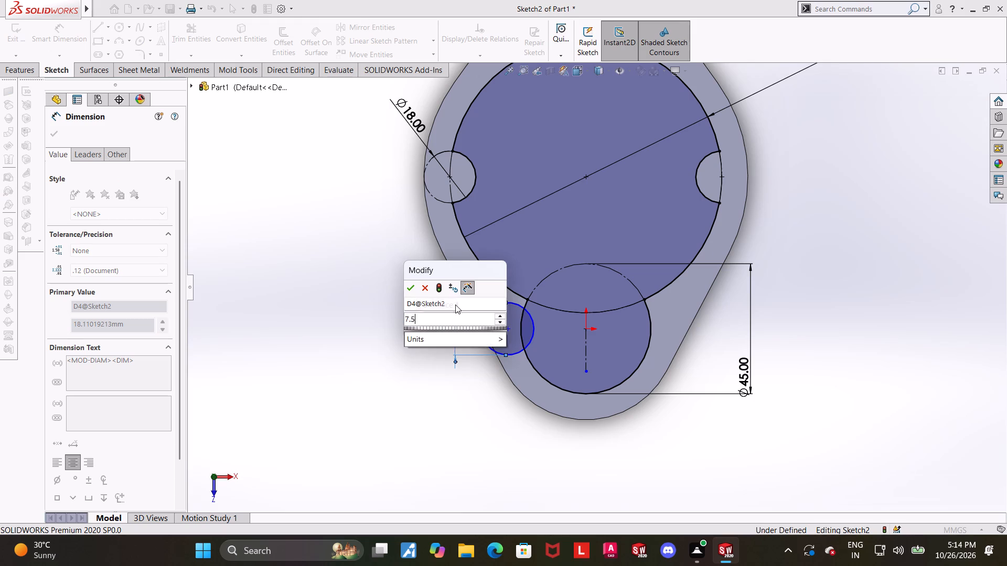
key("Return")
Set the small side circle's diameter to 15 mm.
double_click(444, 322)
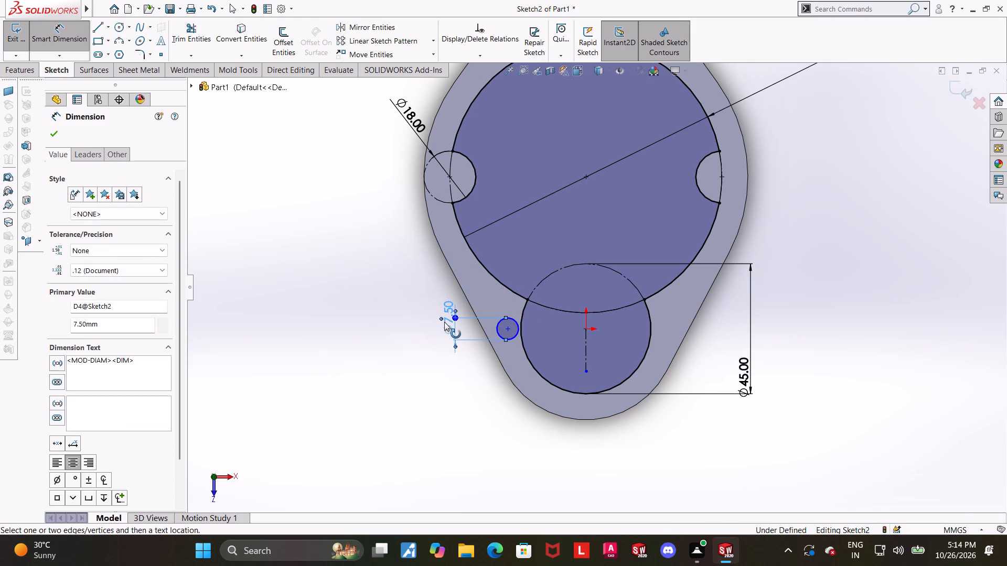
double_click(458, 311)
double_click(451, 312)
key("Escape")
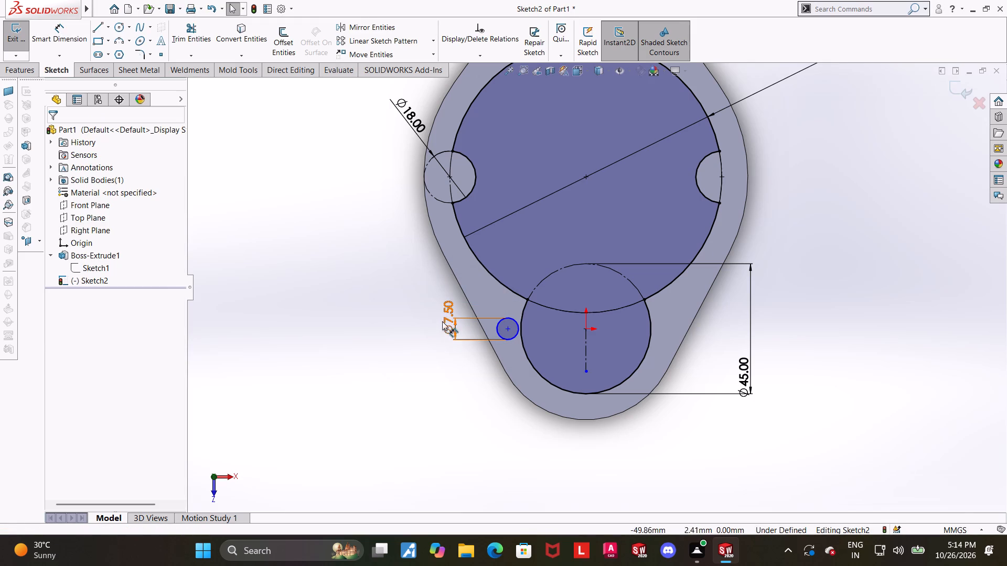
double_click(446, 319)
key("1")
key("6")
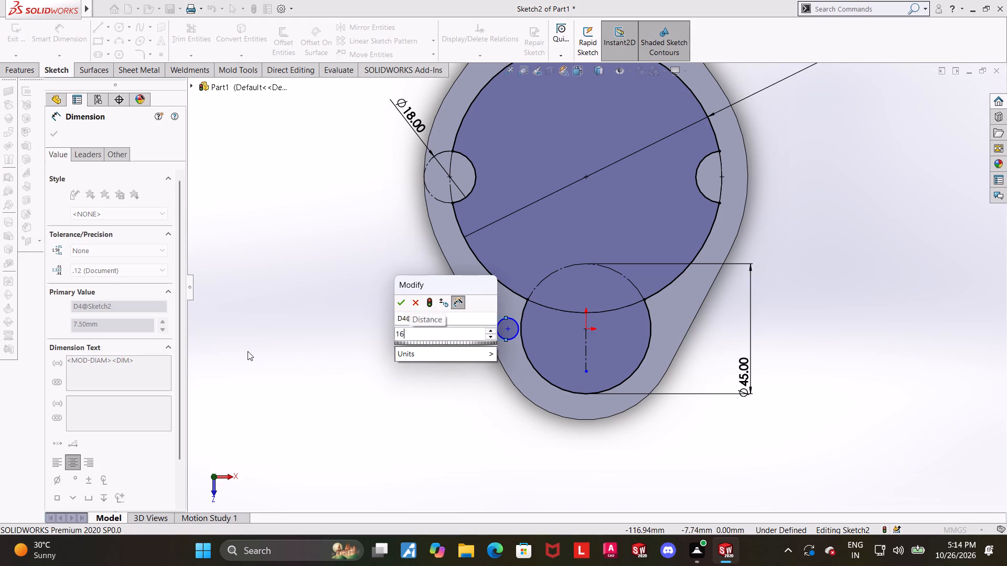
key("BackSpace")
key("5")
key("Return")
key("Escape")
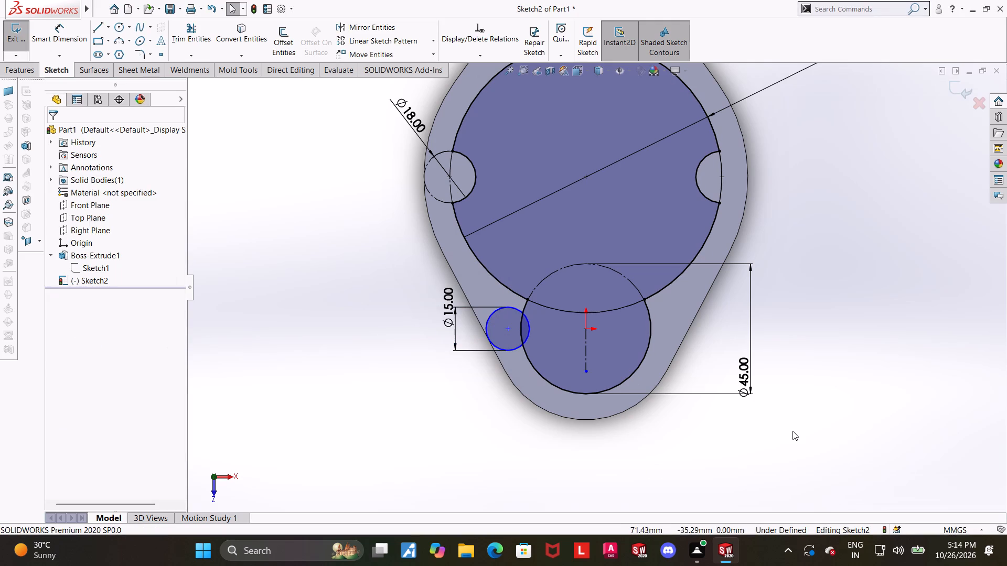
key("Escape")
Dimension the distance from the 15 mm circle's center to the origin as 52/2, giving 26 mm.
left_click(68, 28)
left_click(507, 332)
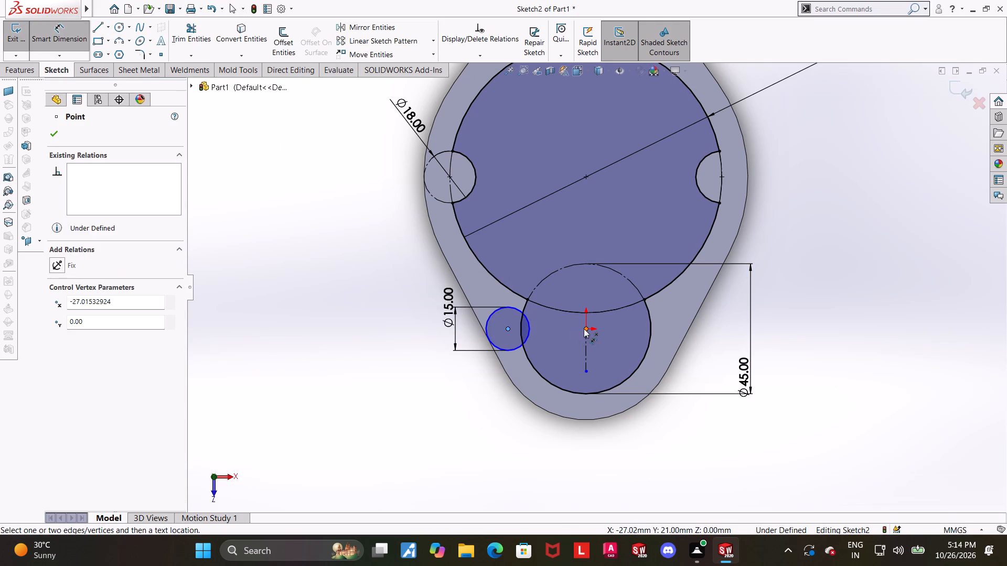
left_click(583, 328)
left_click(534, 464)
type("52/2")
key("Return")
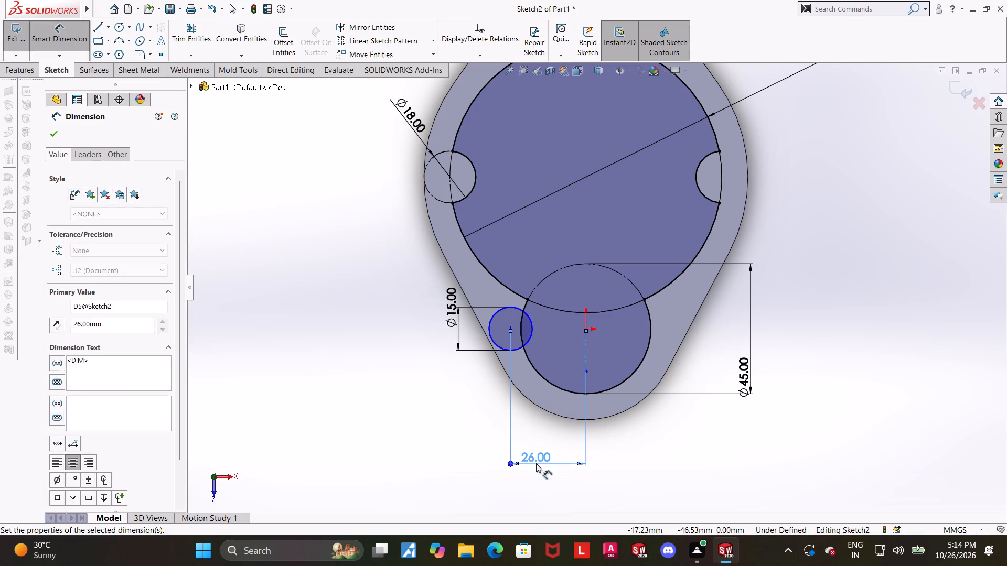
key("Escape")
key("Escape")
left_click(824, 320)
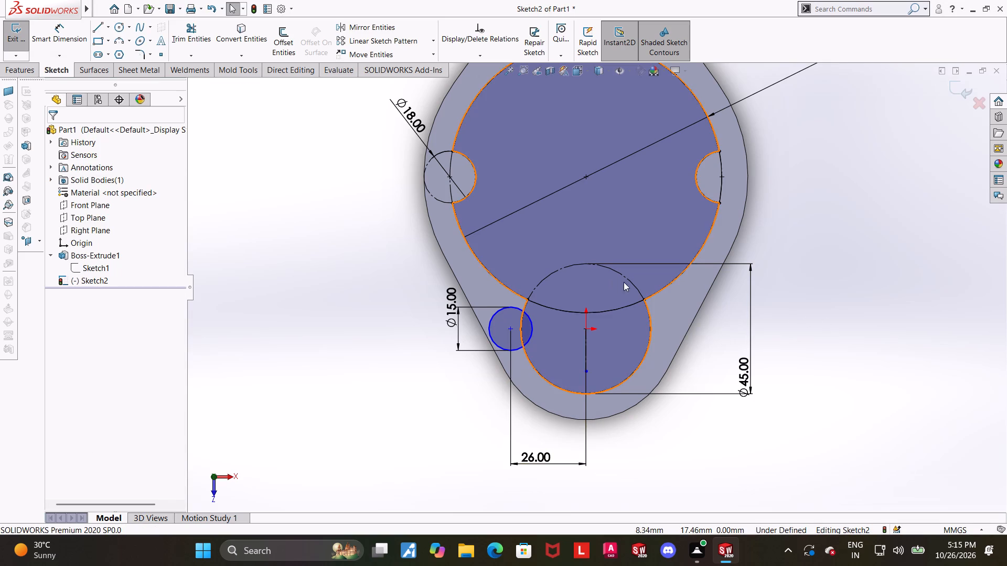
Add a horizontal relation between the 15 mm circle's center and the origin.
scroll(614, 282, "down", 1)
scroll(556, 315, "down", 1)
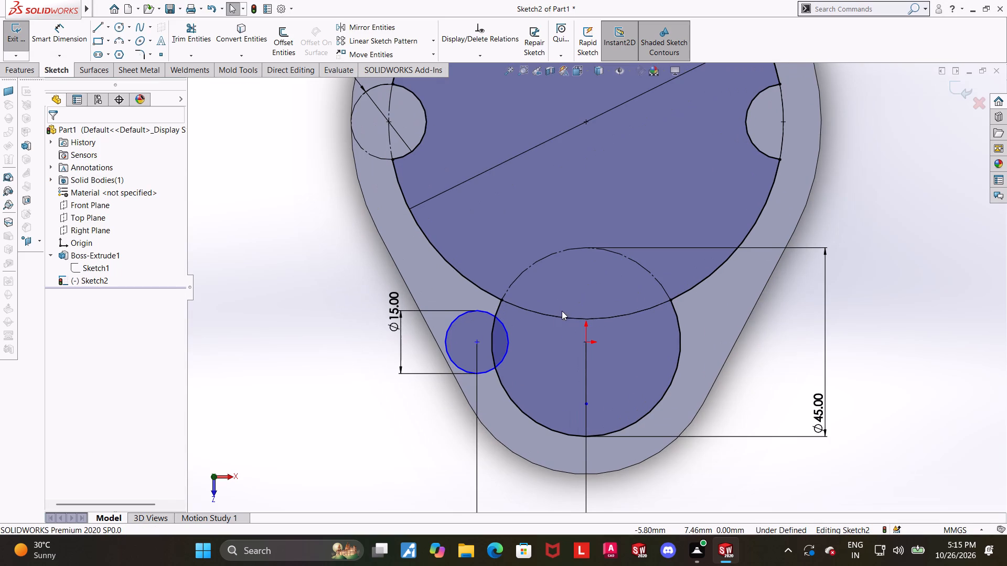
scroll(561, 312, "down", 1)
key("Escape")
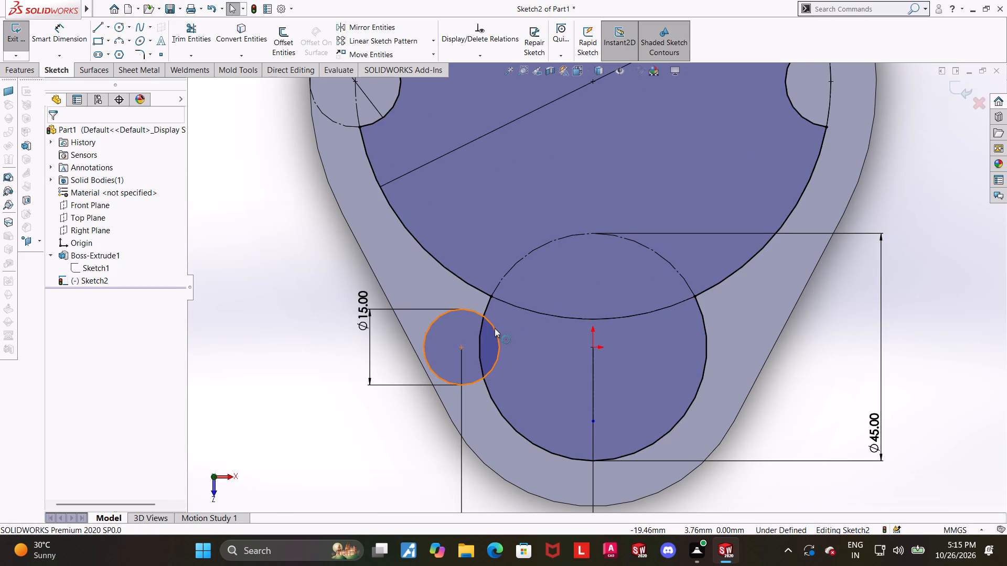
left_click(592, 345)
left_click(459, 345, "ctrl")
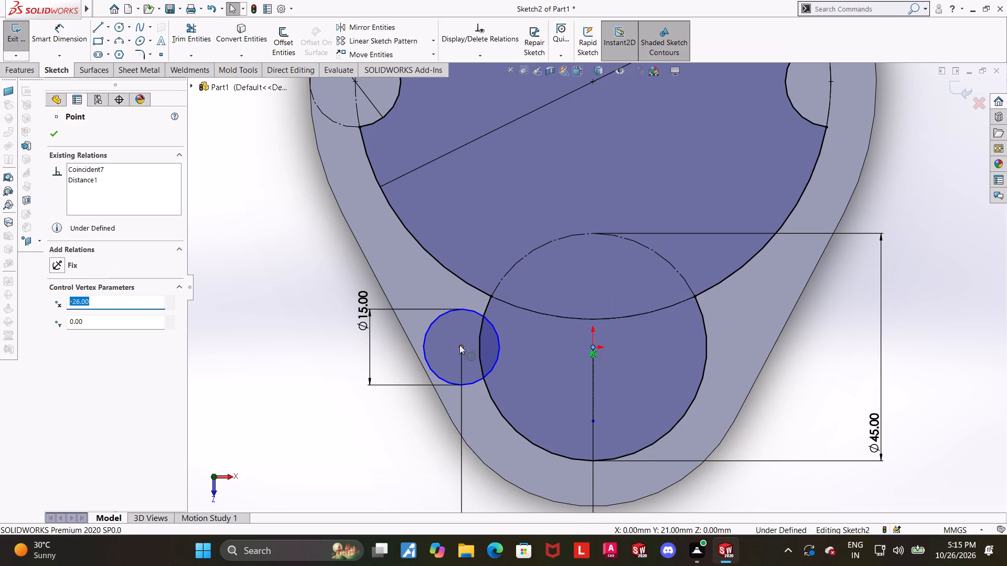
left_click(58, 316)
left_click(245, 350)
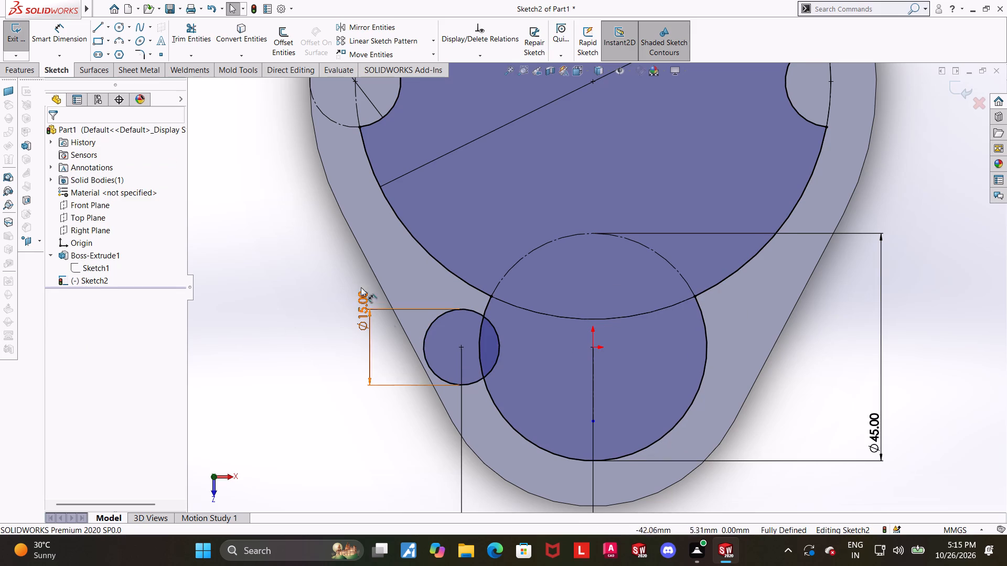
Mirror the 15 mm side circle about the vertical centerline.
left_click(375, 31)
left_click(464, 309)
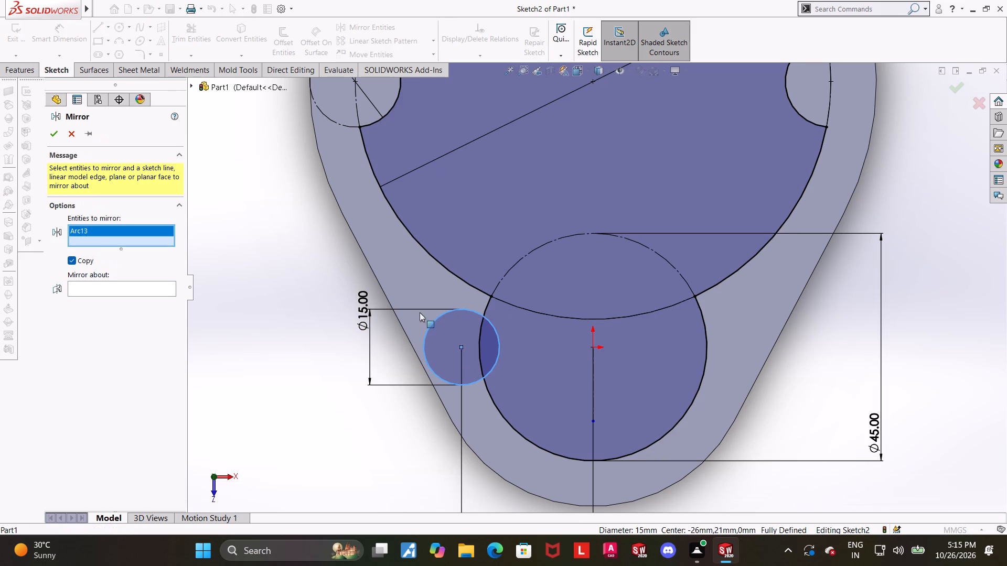
double_click(91, 289)
left_click(595, 384)
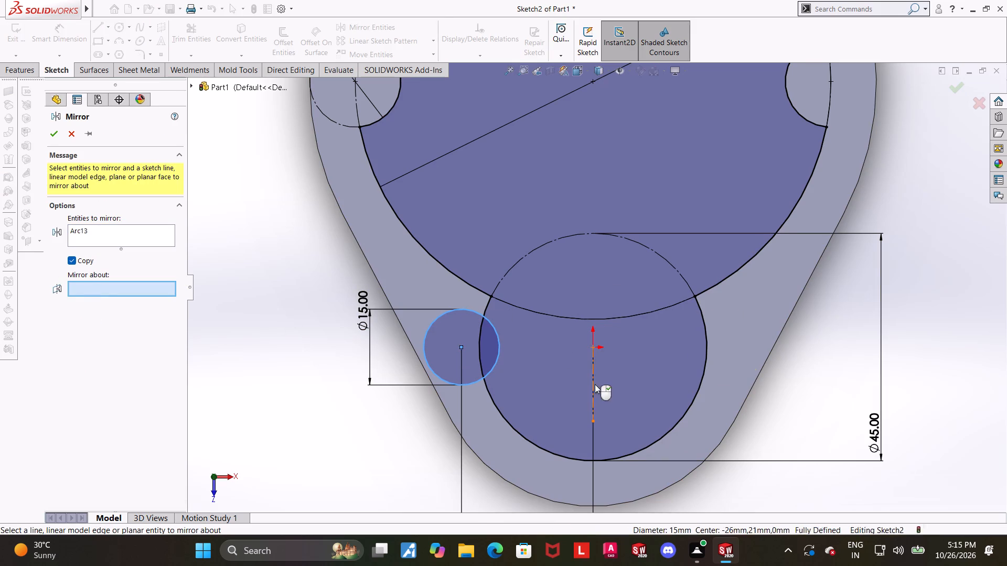
left_click(52, 135)
scroll(919, 360, "up", 2)
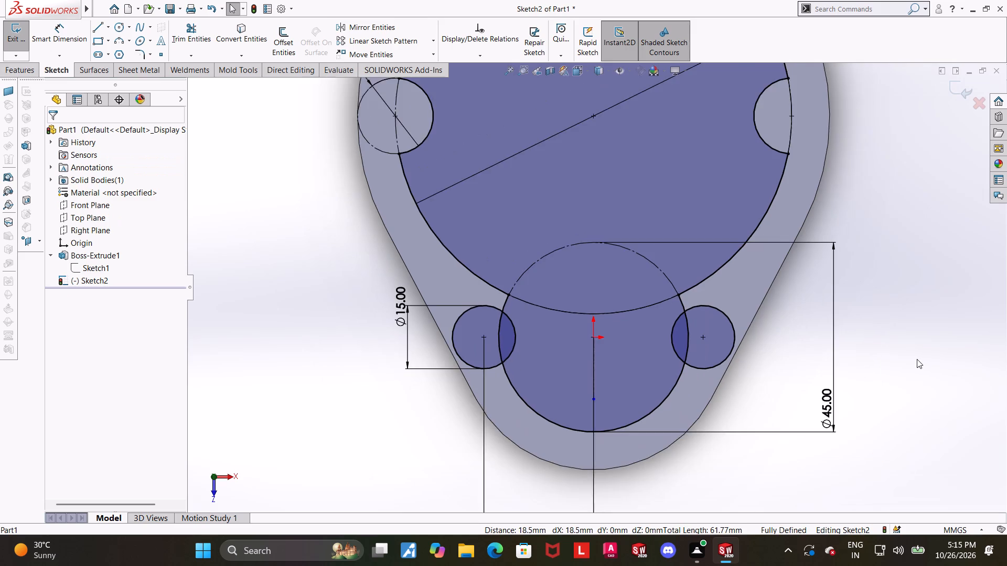
left_click(917, 359)
Draw a line about 21 mm long, tangent to the 94 mm circle and the original 15 mm side circle.
scroll(781, 342, "down", 2)
scroll(607, 309, "down", 1)
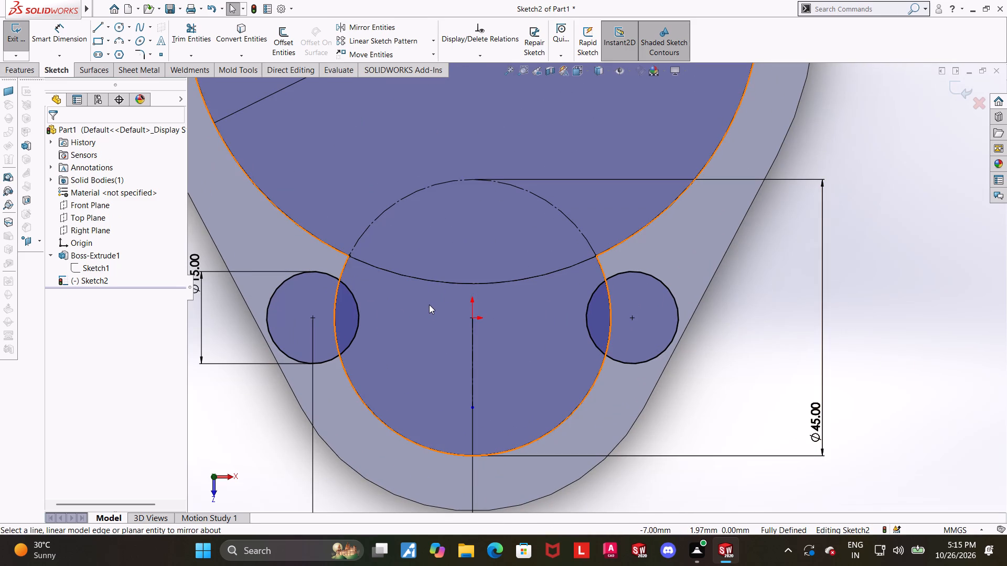
scroll(398, 307, "down", 2)
scroll(398, 307, "up", 1)
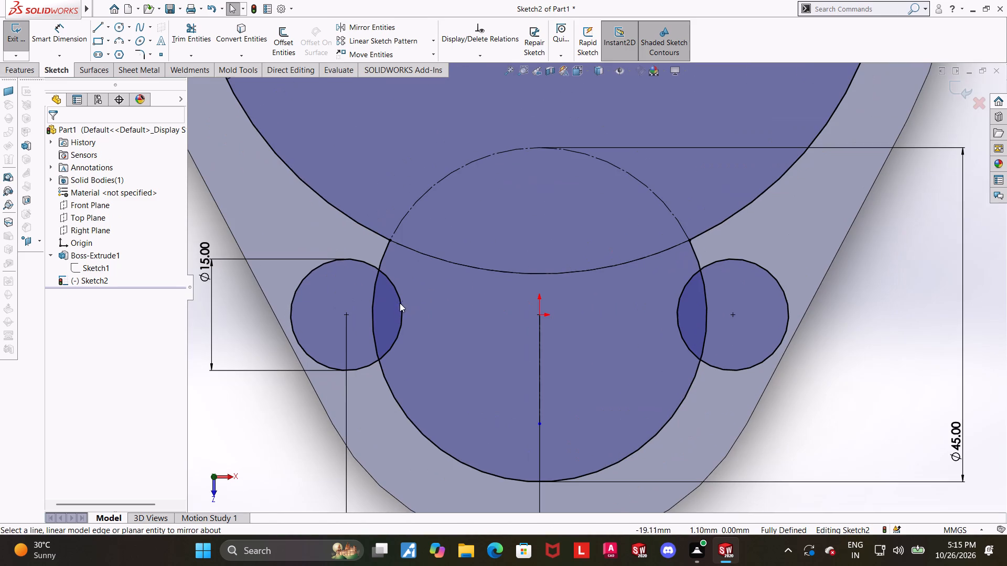
key("Escape")
scroll(417, 249, "up", 2)
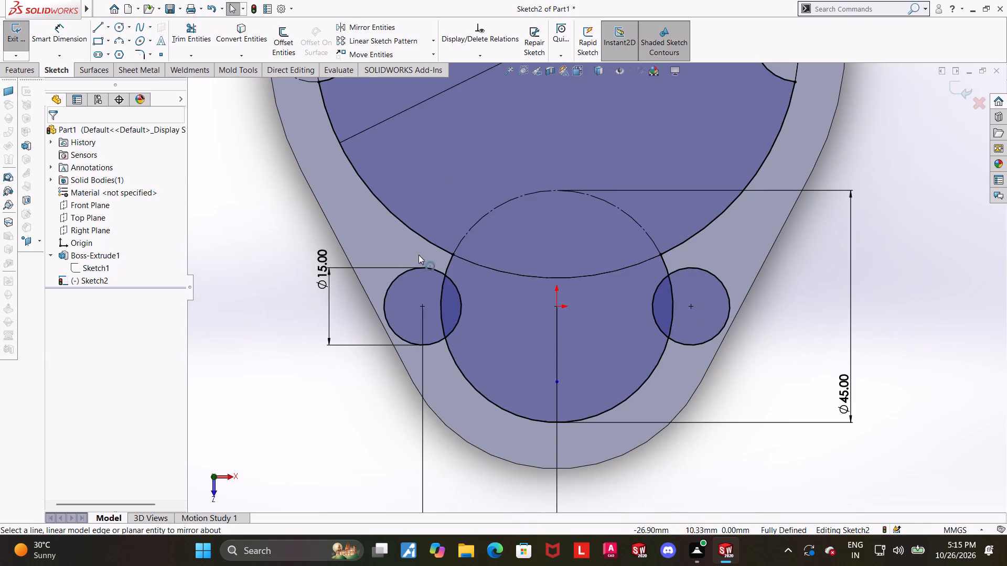
scroll(506, 270, "up", 1)
key("Escape")
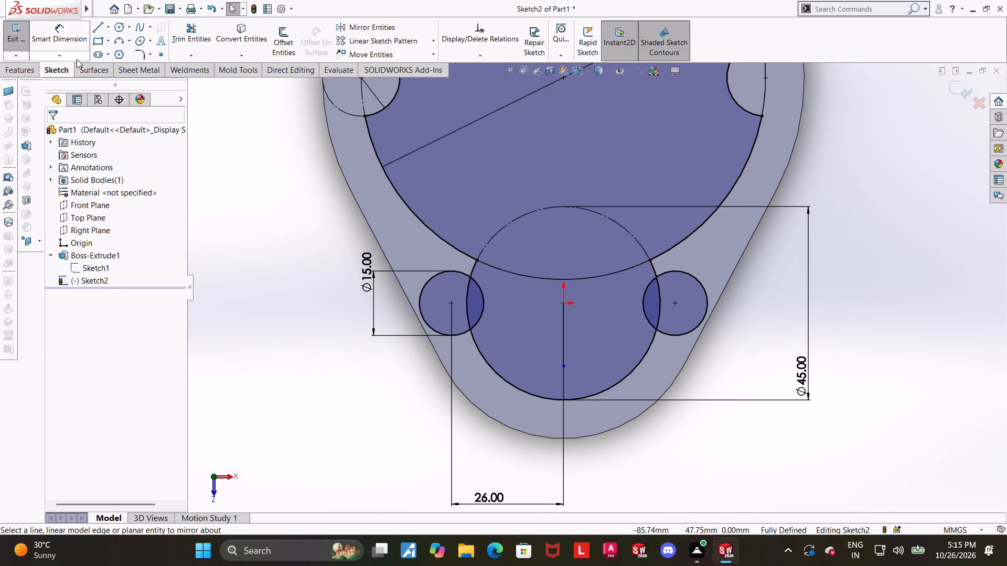
left_click(99, 26)
left_click(395, 187)
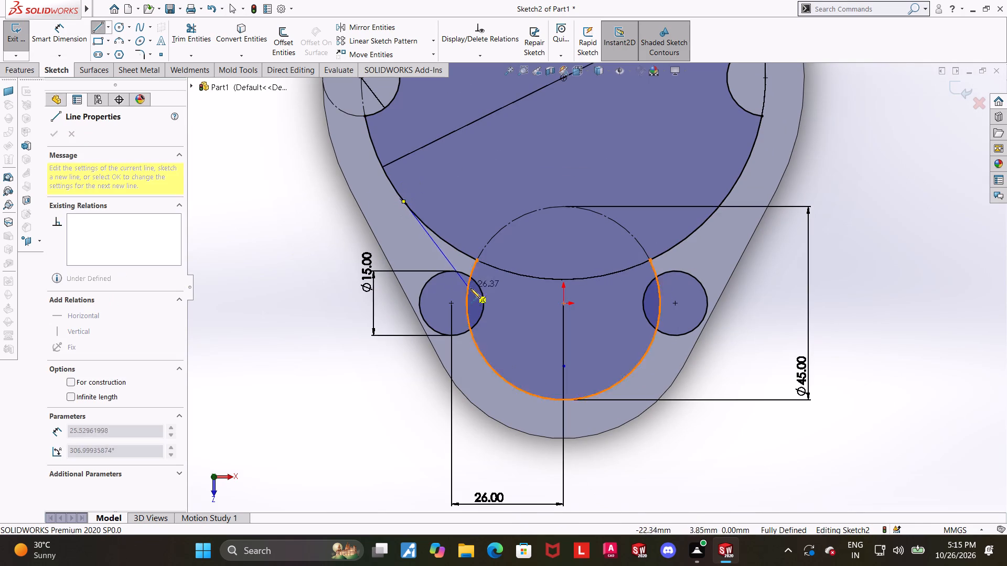
left_click(483, 289)
key("Escape")
key("Escape")
scroll(531, 286, "down", 2)
key("Escape")
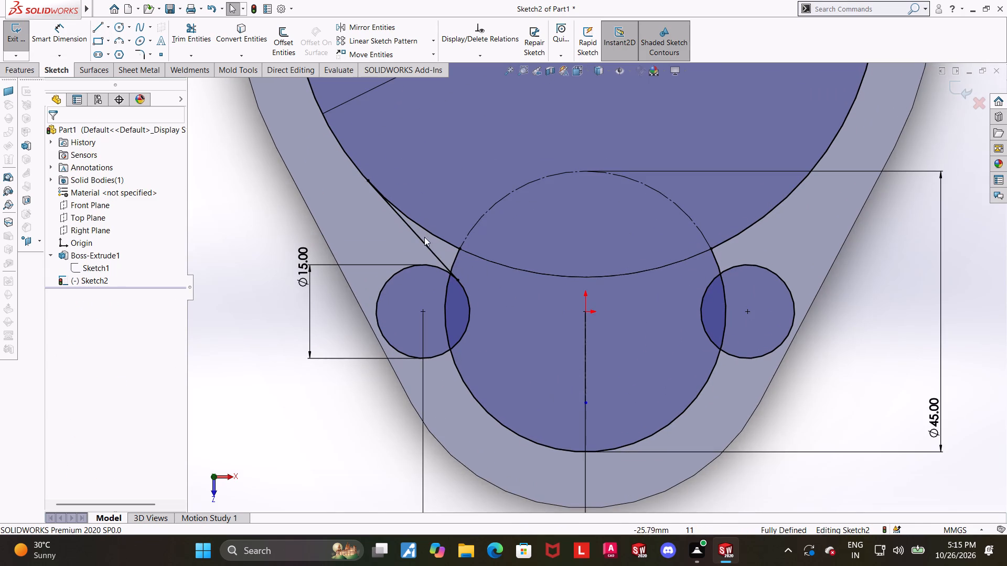
left_click(422, 239)
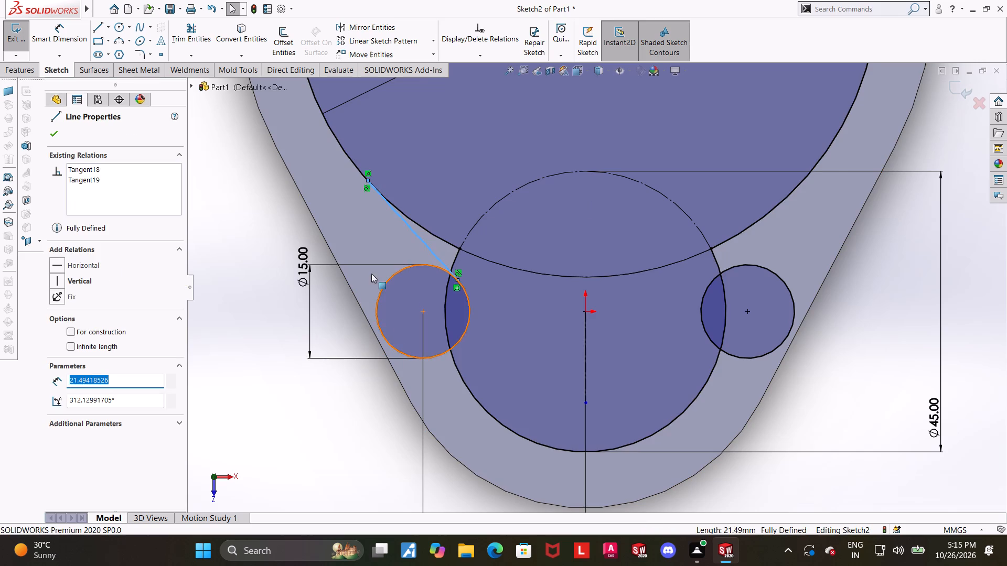
scroll(381, 279, "up", 3)
key("Escape")
key("Escape")
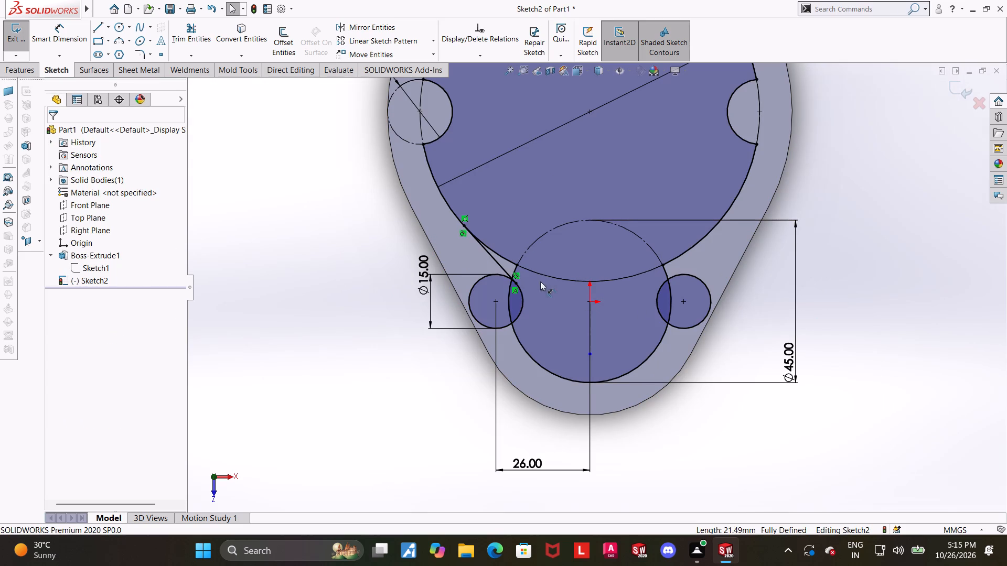
Mirror the tangent line about the vertical centerline.
left_click(392, 30)
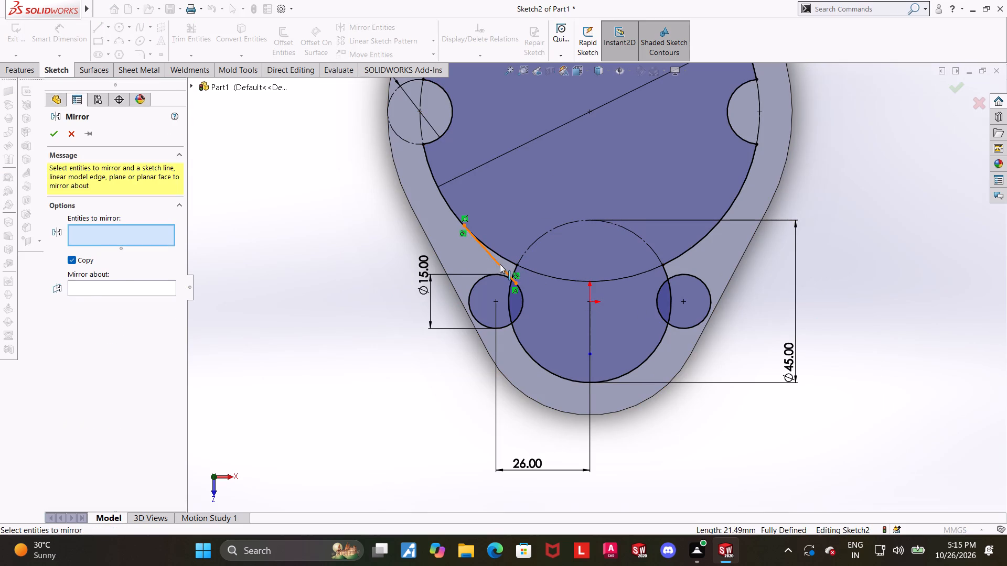
left_click(500, 264)
left_click(89, 286)
left_click(591, 323)
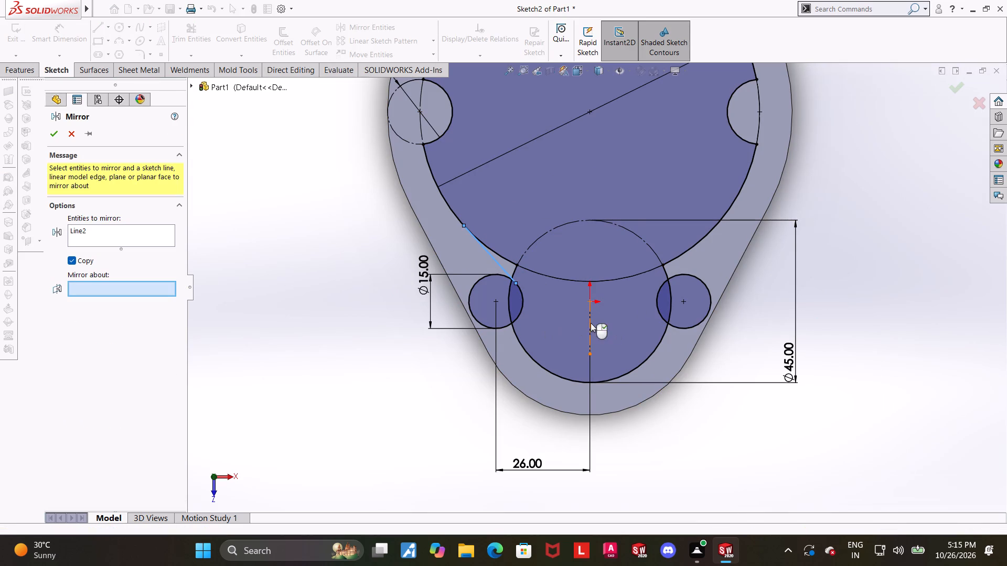
double_click(55, 142)
key("Escape")
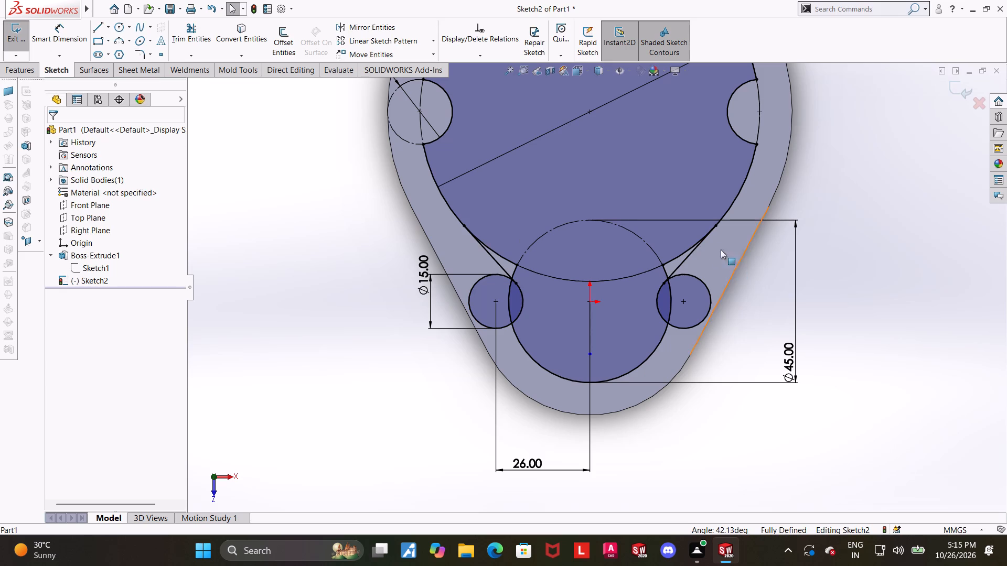
Trim the short arcs of the 94 mm and 45 mm circles near both tangent lines, keeping them as construction geometry.
scroll(693, 249, "down", 2)
left_click(197, 35)
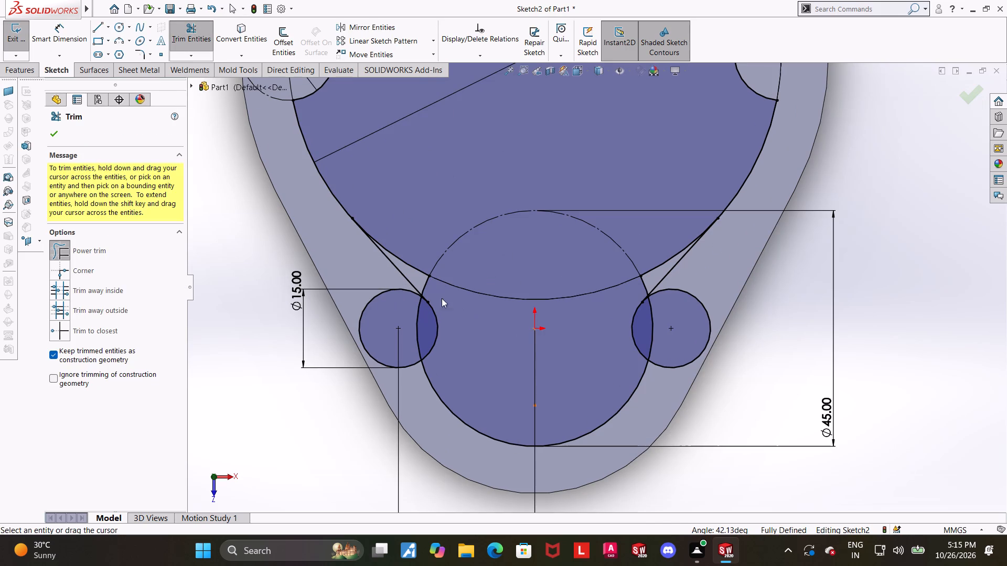
left_click_drag(433, 291, 414, 253)
left_click_drag(634, 297, 660, 240)
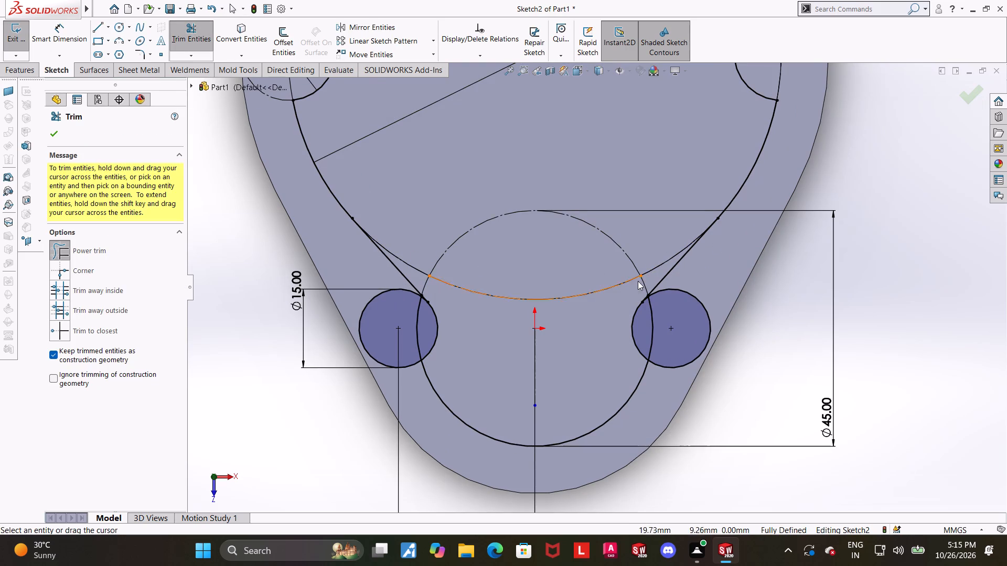
scroll(637, 282, "up", 2)
scroll(635, 262, "down", 6)
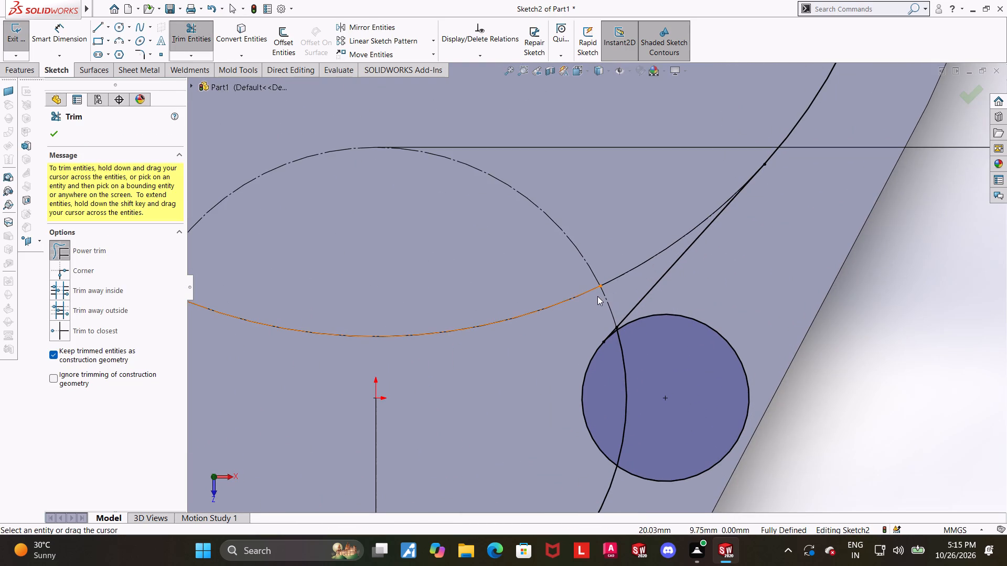
left_click_drag(561, 318, 532, 259)
scroll(550, 339, "up", 5)
key("Escape")
key("Escape")
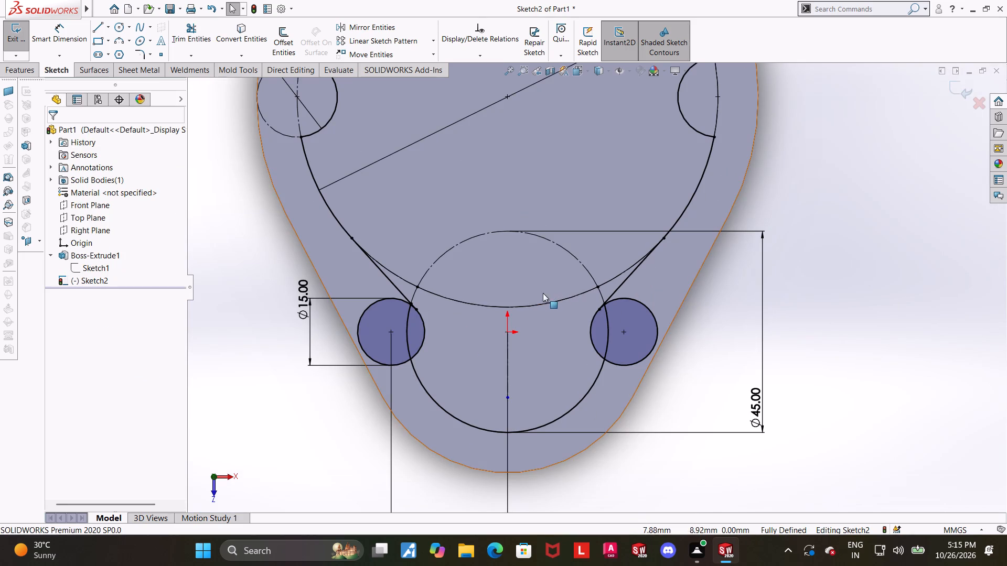
Examine the lower arc of the 94 mm circle and the trimmed profile around the two 15 mm circles.
left_click(545, 303)
key("Escape")
scroll(729, 330, "up", 2)
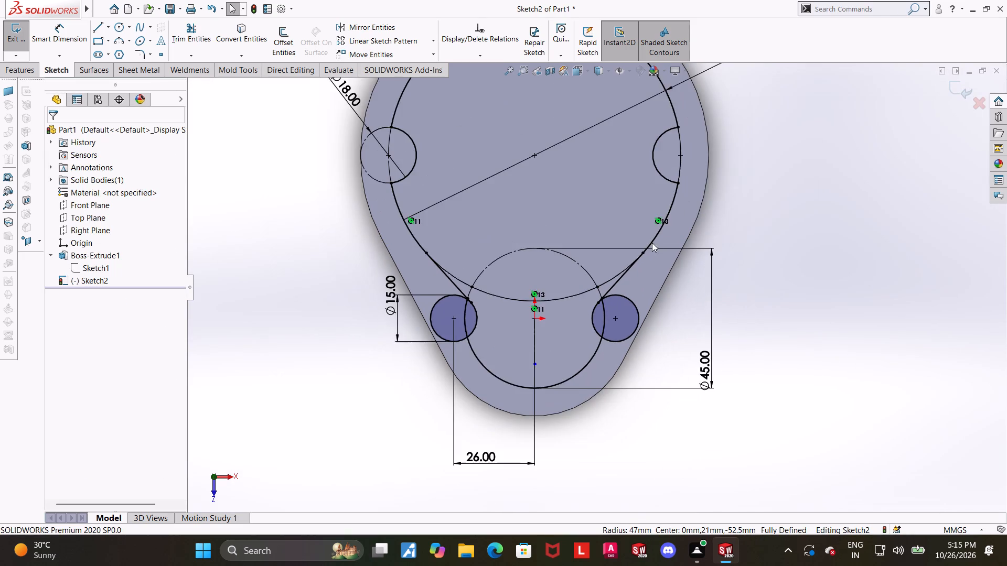
scroll(640, 242, "down", 2)
left_click(859, 334)
scroll(543, 295, "down", 4)
scroll(675, 341, "up", 5)
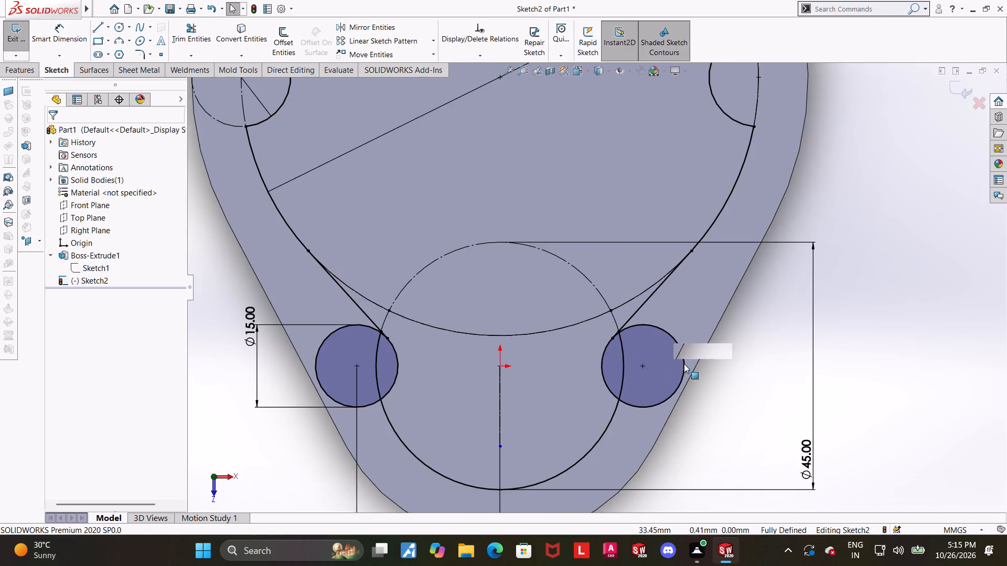
scroll(684, 364, "up", 1)
scroll(540, 371, "down", 1)
scroll(474, 342, "up", 3)
scroll(559, 303, "down", 2)
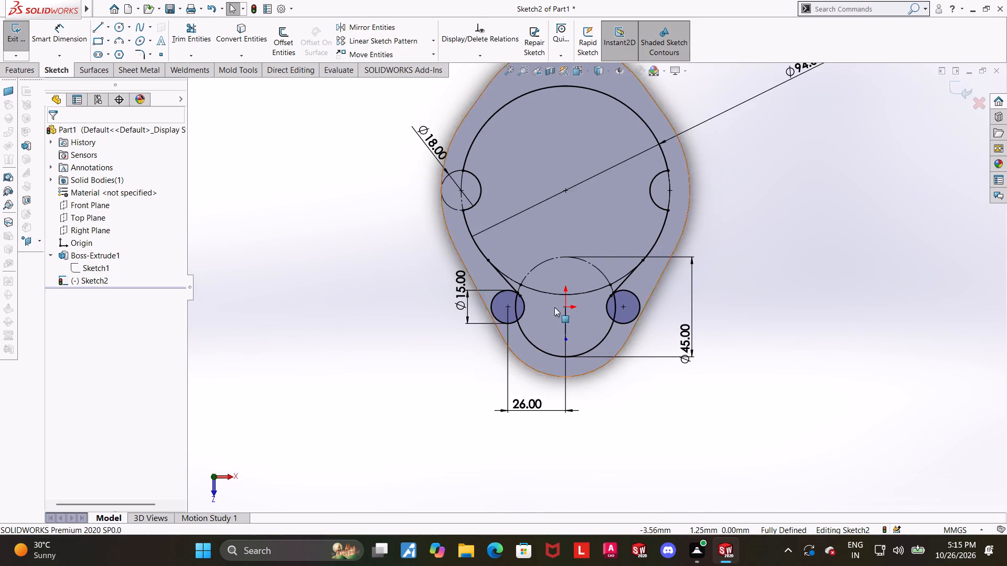
Trim away the outer parts of both 15 mm circles and the 45 mm circle's arcs inside them to form side notches.
scroll(554, 307, "down", 7)
left_click(191, 28)
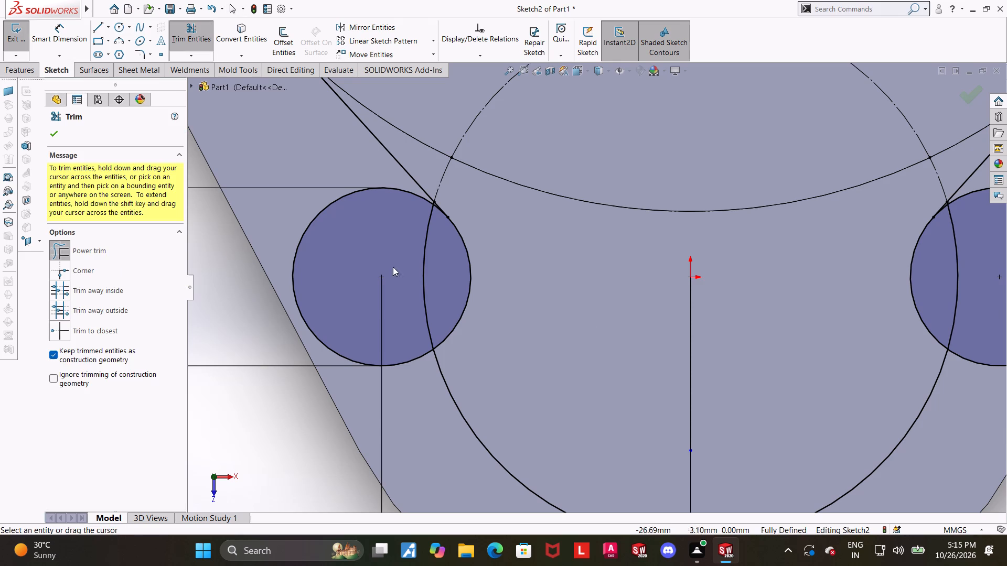
left_click_drag(409, 394, 279, 0)
scroll(412, 240, "up", 4)
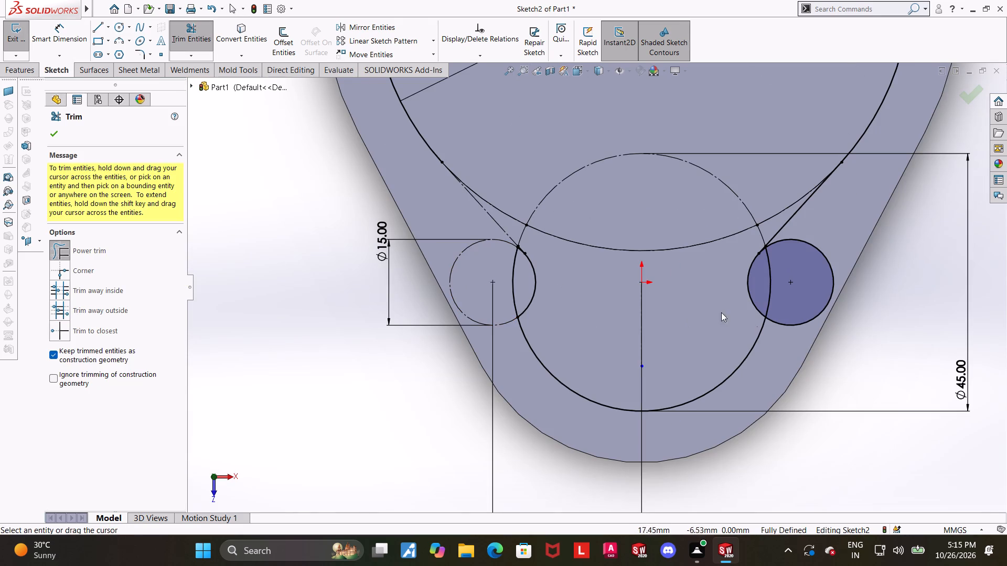
left_click_drag(516, 278, 458, 272)
scroll(495, 279, "up", 1)
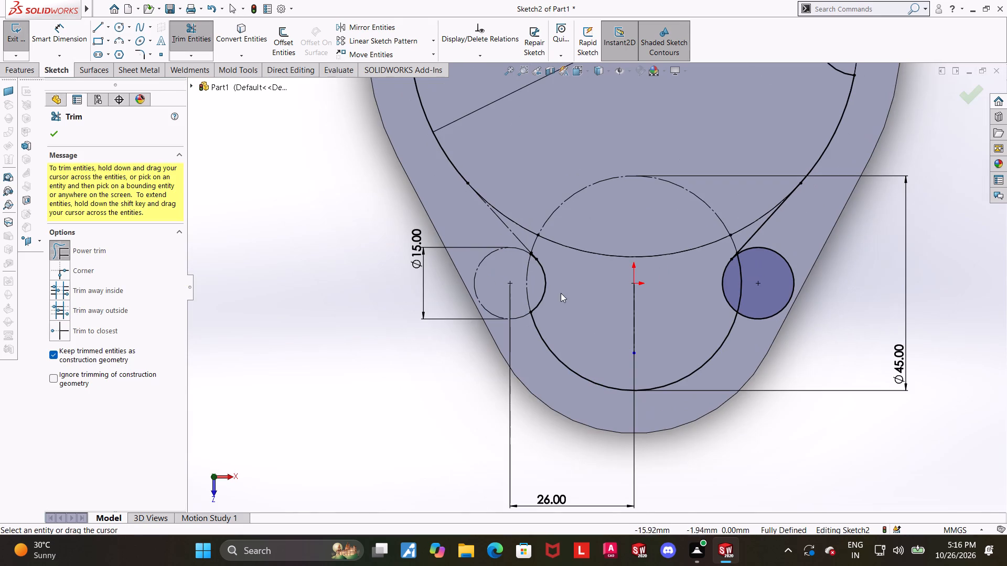
scroll(765, 286, "down", 3)
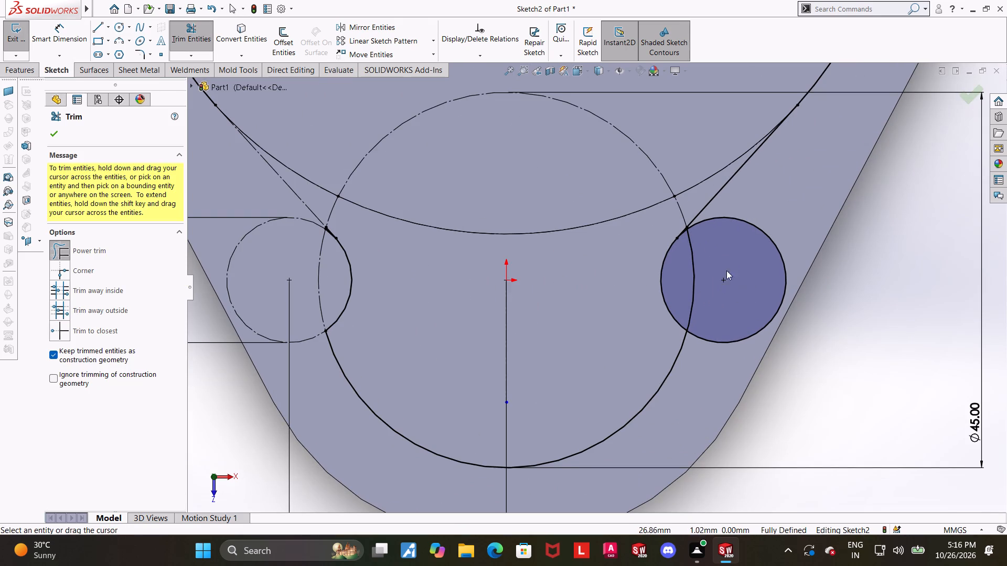
left_click_drag(712, 267, 674, 269)
left_click_drag(758, 191, 650, 491)
scroll(757, 371, "up", 5)
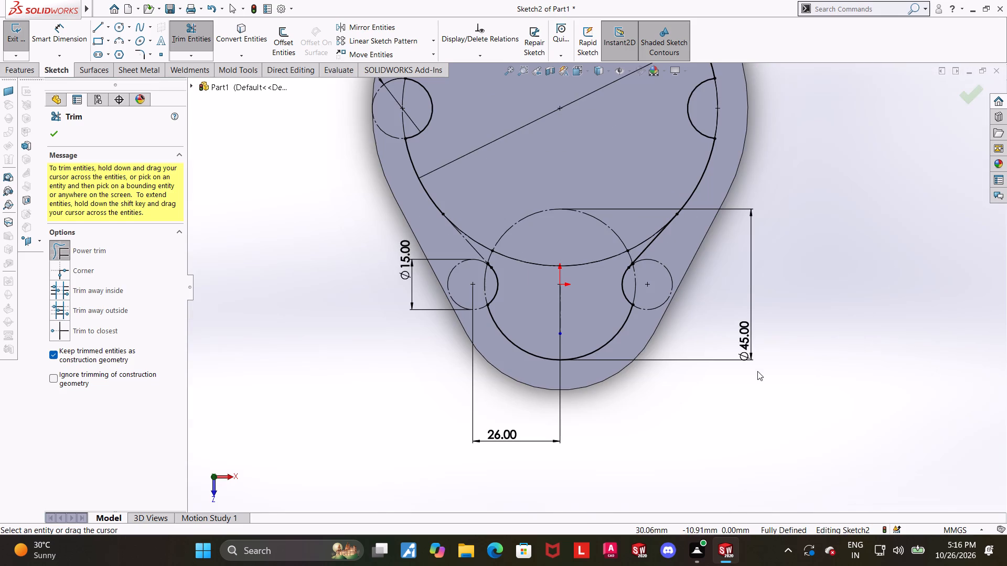
key("Escape")
key("Escape")
Delete the 94 mm diameter dimension from the large circle.
scroll(643, 268, "up", 3)
scroll(629, 203, "down", 3)
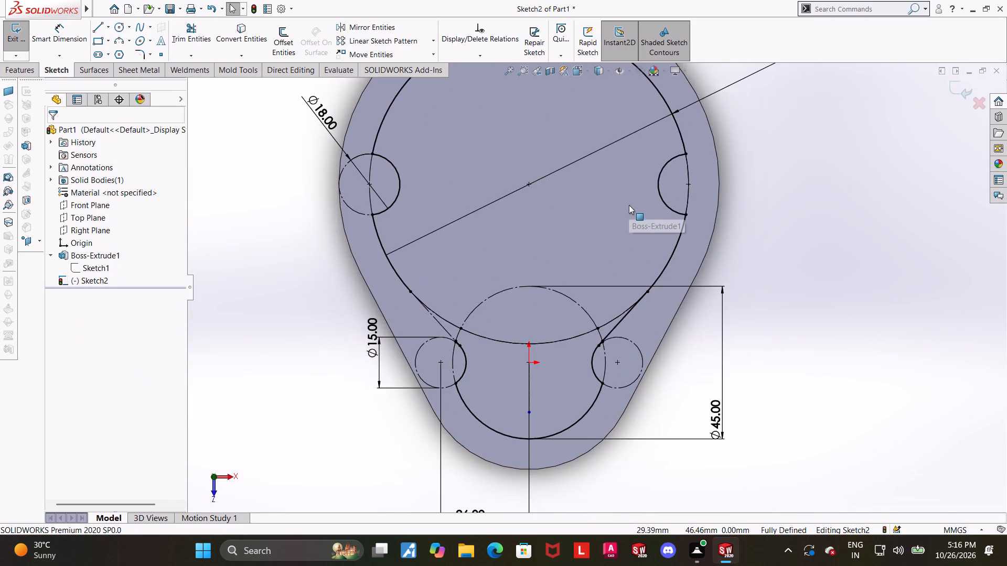
key("Escape")
scroll(666, 244, "up", 3)
scroll(567, 206, "down", 1)
key("Escape")
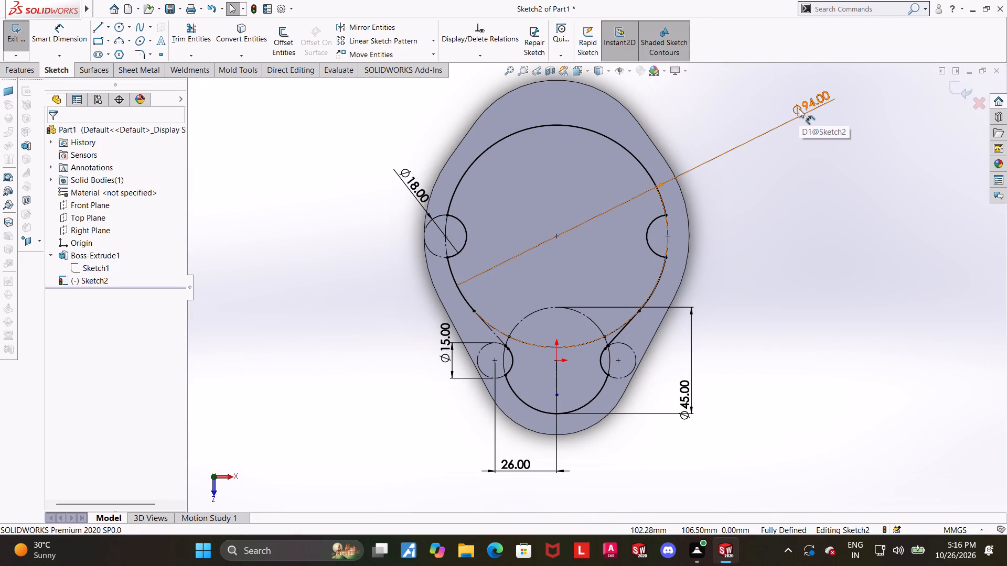
right_click(799, 108)
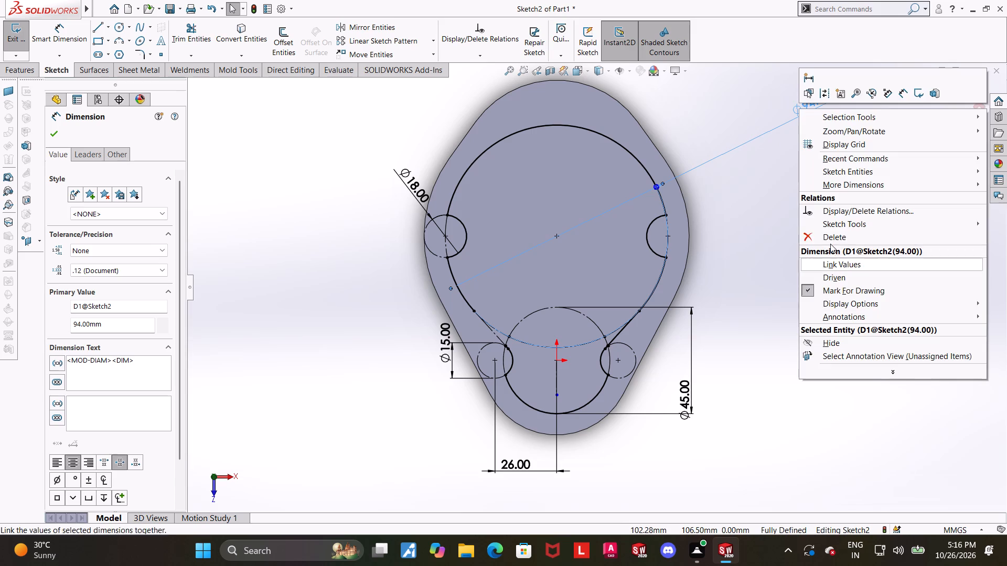
left_click(830, 242)
key("Escape")
Dimension the large arc with a 47 mm radius and place the dimension text inside the profile.
left_click(66, 39)
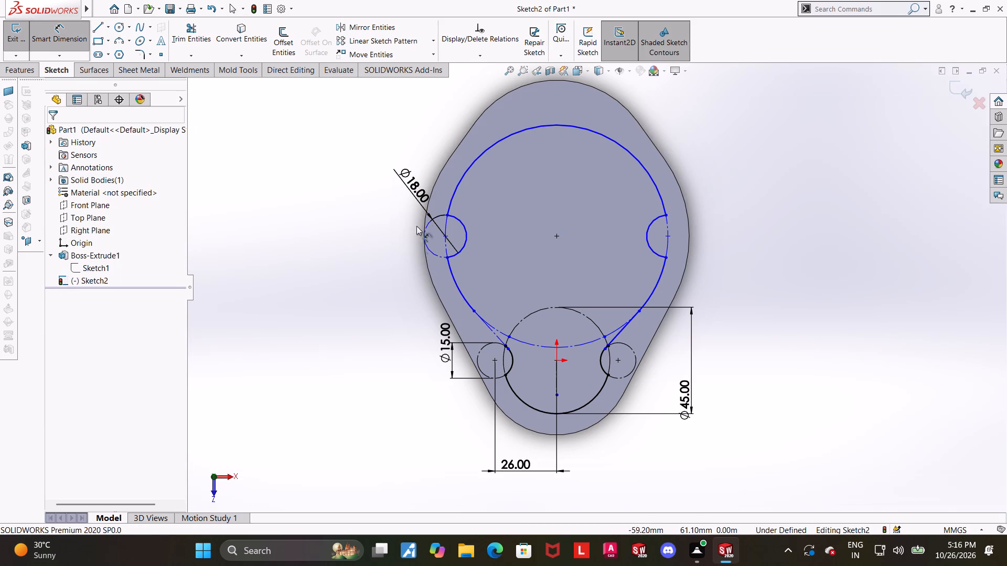
left_click(456, 283)
left_click(504, 240)
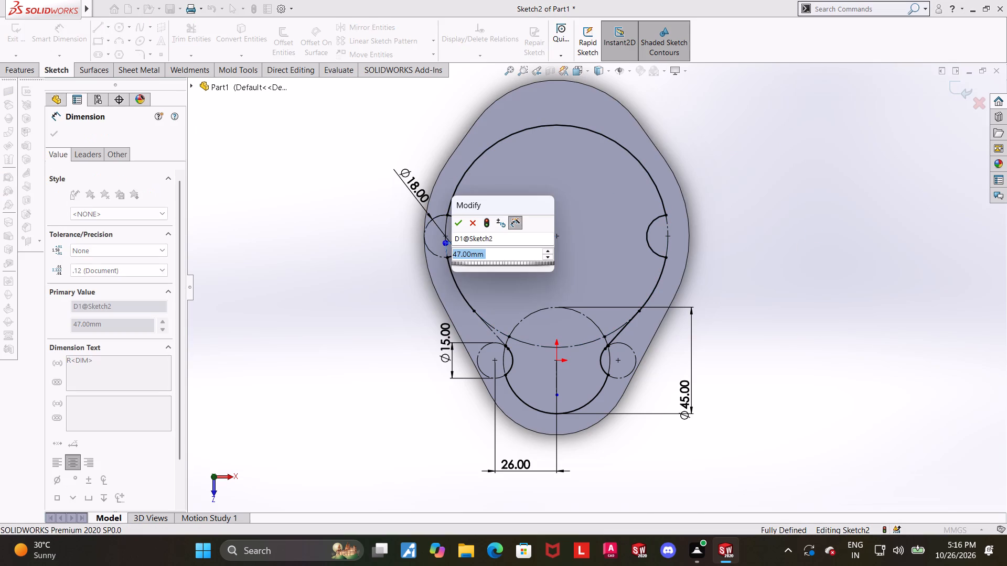
left_click(456, 227)
key("Escape")
left_click_drag(504, 235, 505, 201)
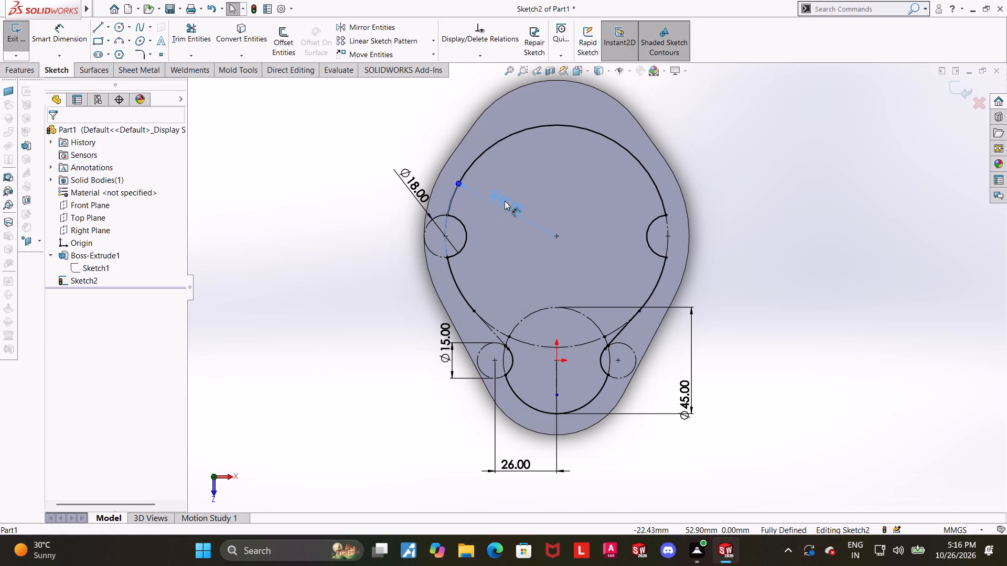
left_click_drag(505, 201, 492, 276)
key("Escape")
key("Escape")
Delete the 15 mm diameter dimension from the small side arc.
scroll(752, 293, "up", 1)
scroll(586, 434, "down", 1)
scroll(521, 433, "down", 3)
scroll(530, 374, "up", 3)
scroll(518, 227, "down", 1)
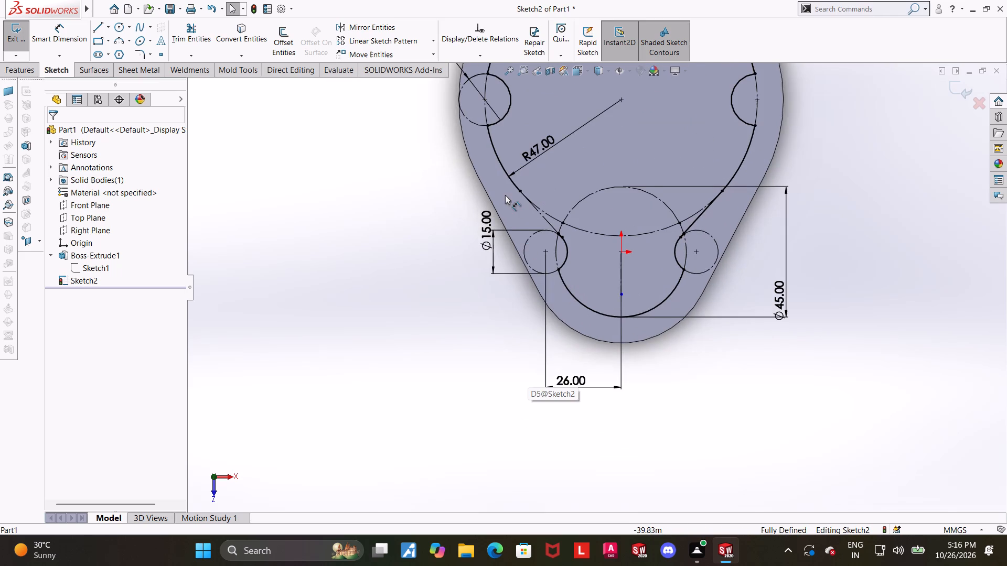
scroll(506, 199, "down", 1)
key("Escape")
right_click(479, 248)
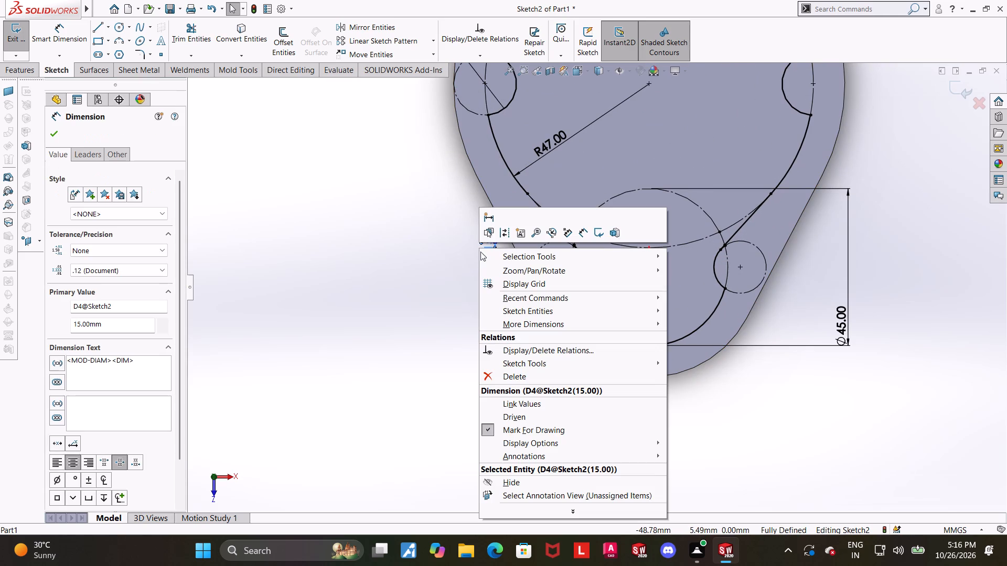
left_click(500, 376)
Dimension the small lower notch arc on the negative X side with a 7.5 mm radius.
left_click(65, 31)
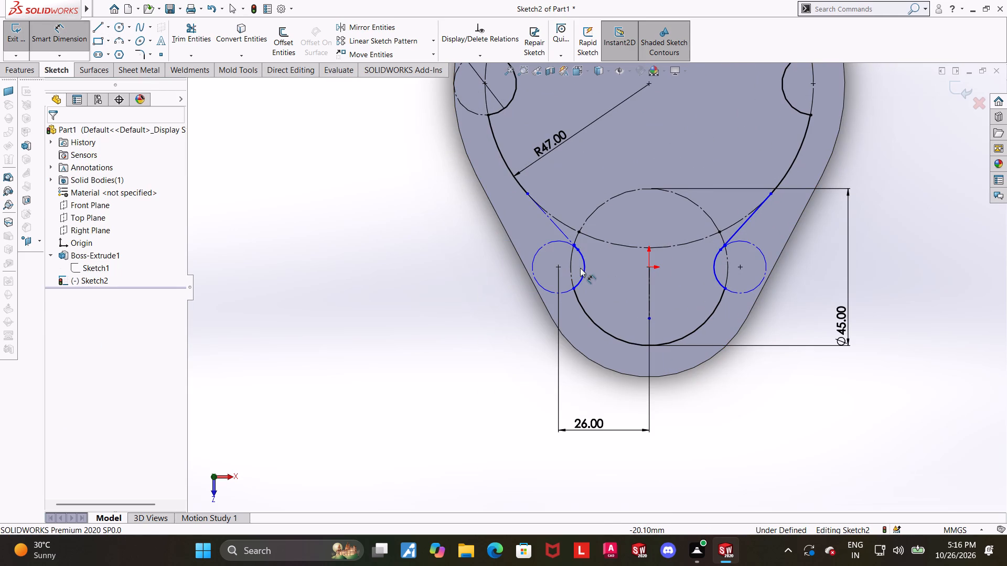
left_click(582, 265)
left_click(623, 223)
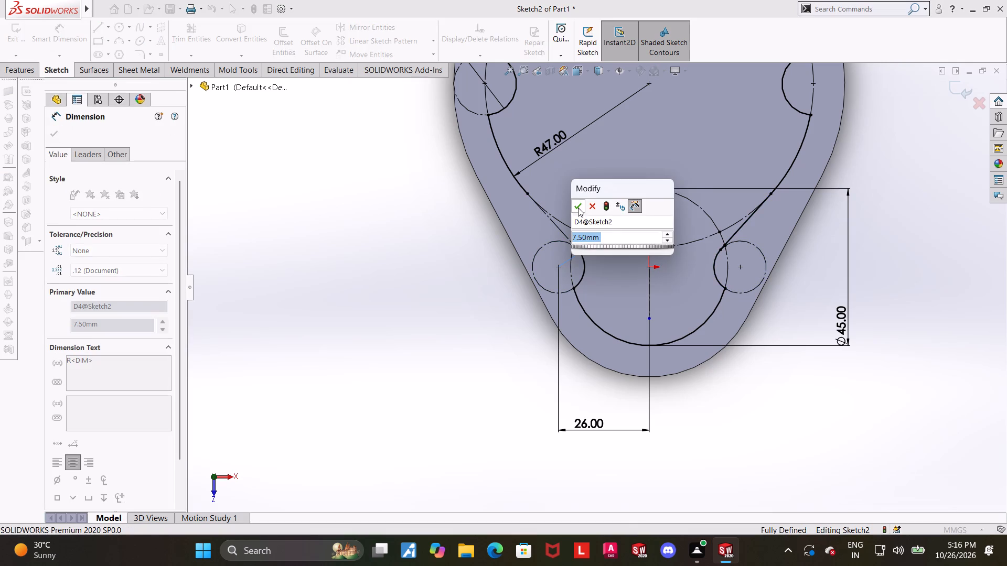
left_click(578, 208)
key("Escape")
Trim away the leftover arc pieces where the tangent line meets the 7.5 mm radius notch arc on the dimensioned side.
scroll(644, 273, "down", 5)
scroll(520, 222, "down", 4)
scroll(414, 214, "down", 6)
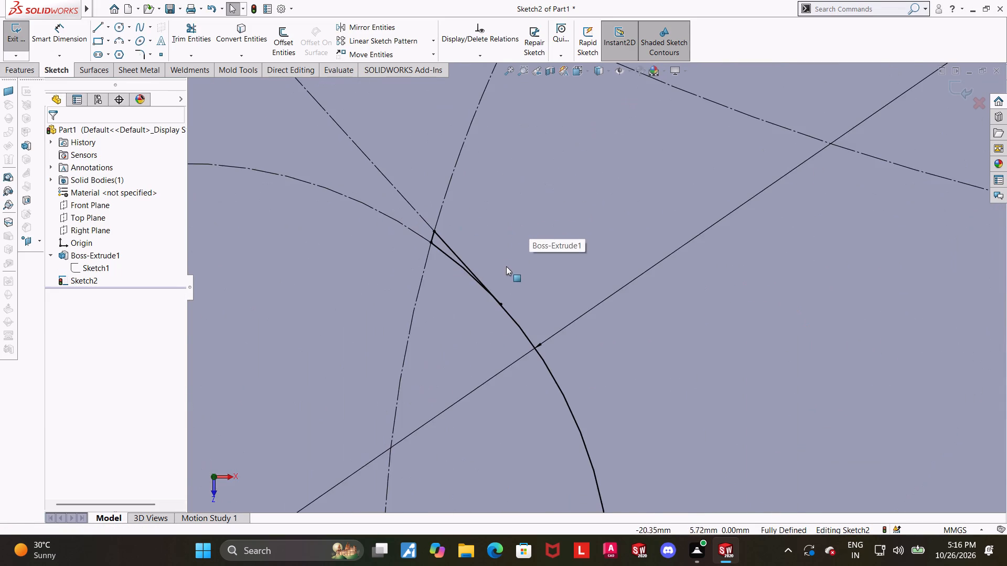
scroll(507, 268, "down", 2)
left_click(192, 28)
left_click_drag(427, 279, 408, 234)
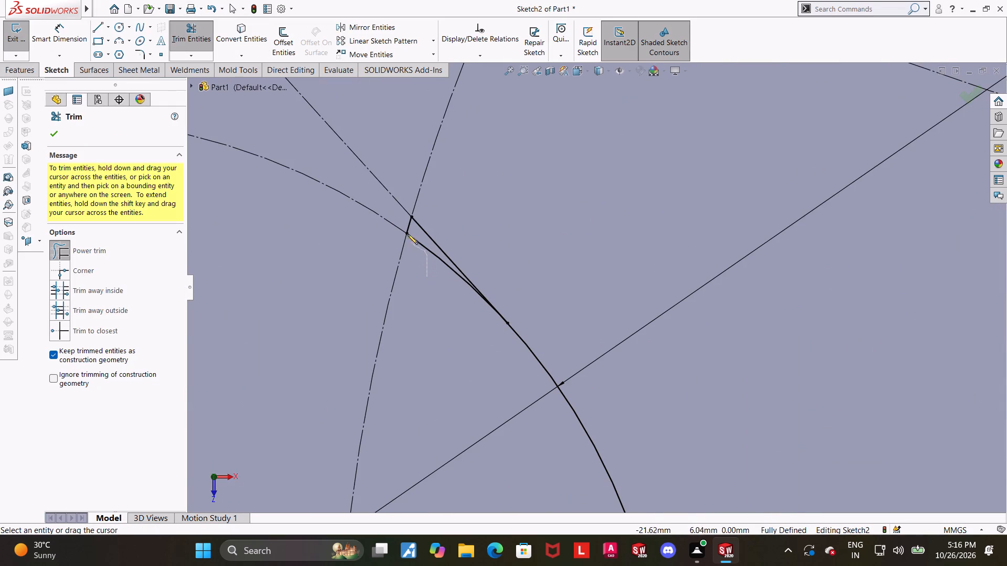
left_click_drag(408, 234, 401, 225)
scroll(399, 225, "up", 10)
scroll(562, 236, "up", 4)
key("Escape")
Convert the construction tangent line between the R47 arc and the R7.5 notch arc to normal sketch geometry.
scroll(582, 233, "down", 2)
key("Escape")
left_click(540, 262)
left_click(582, 232)
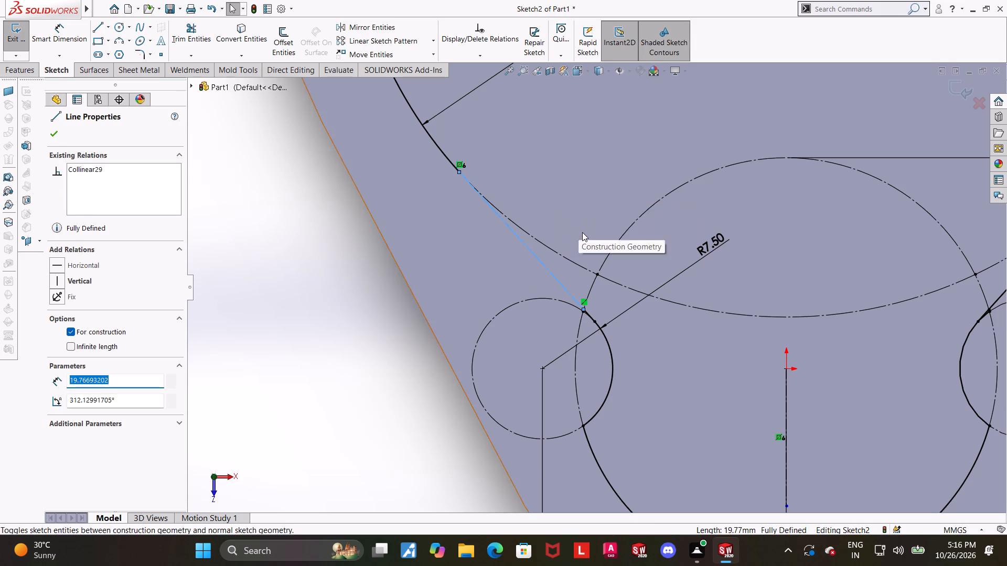
scroll(583, 239, "up", 4)
key("Escape")
Trim away the leftover arc pieces at the opposite lower notch, where the tangent line meets the notch arc.
scroll(974, 327, "down", 1)
scroll(799, 303, "down", 5)
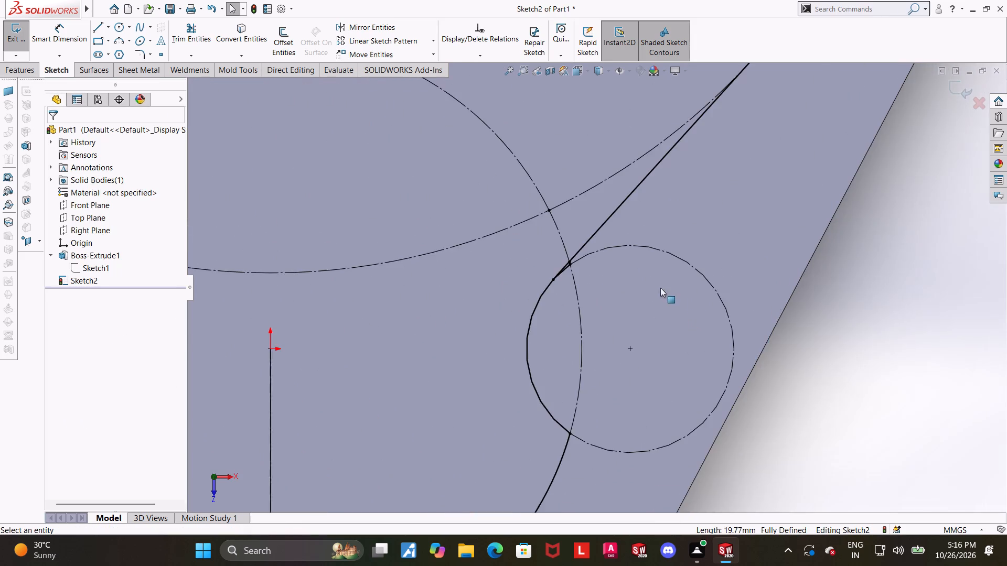
scroll(645, 268, "down", 5)
scroll(491, 255, "down", 5)
left_click(195, 35)
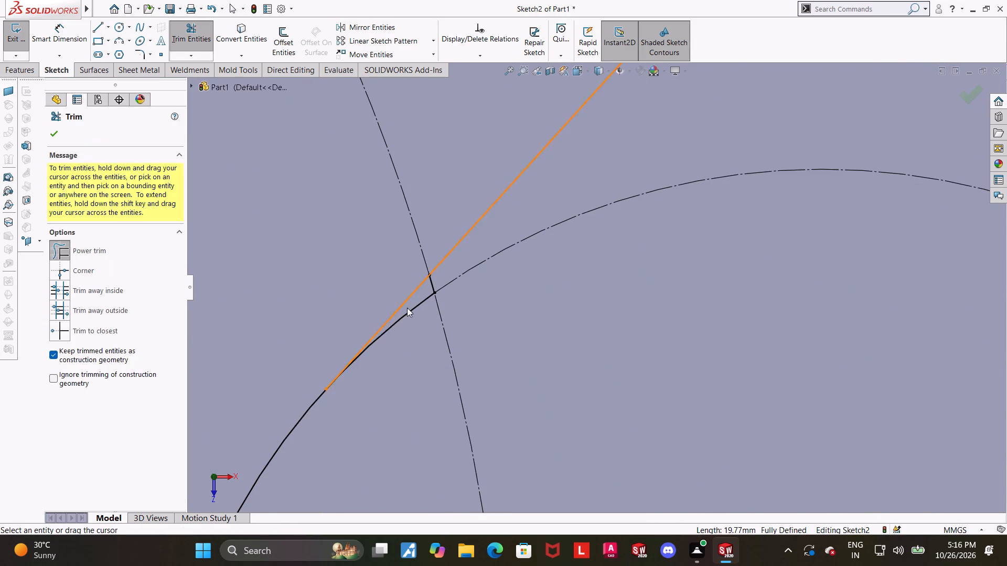
left_click_drag(430, 333, 414, 336)
scroll(457, 326, "up", 5)
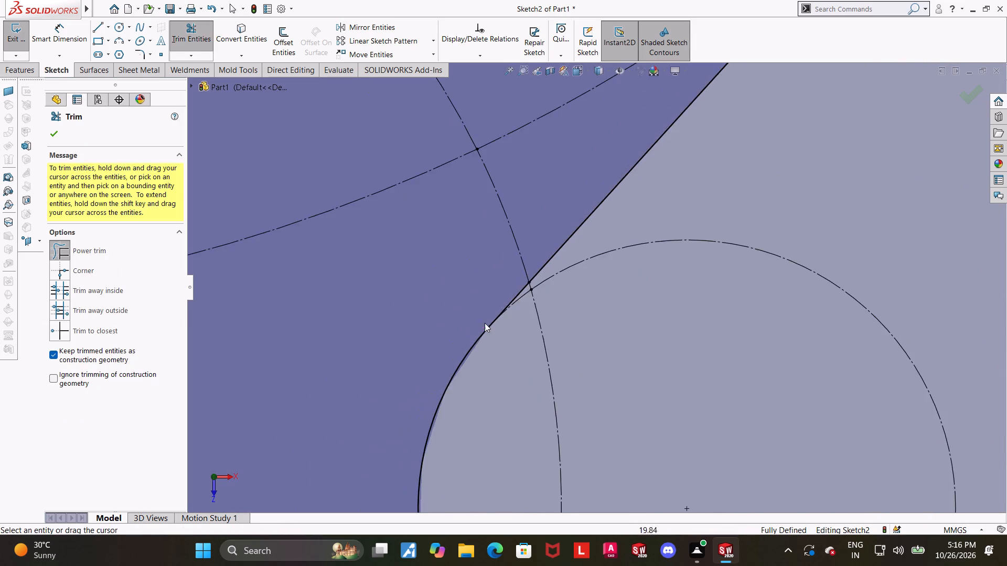
scroll(593, 352, "up", 12)
key("Escape")
key("Escape")
scroll(725, 333, "up", 2)
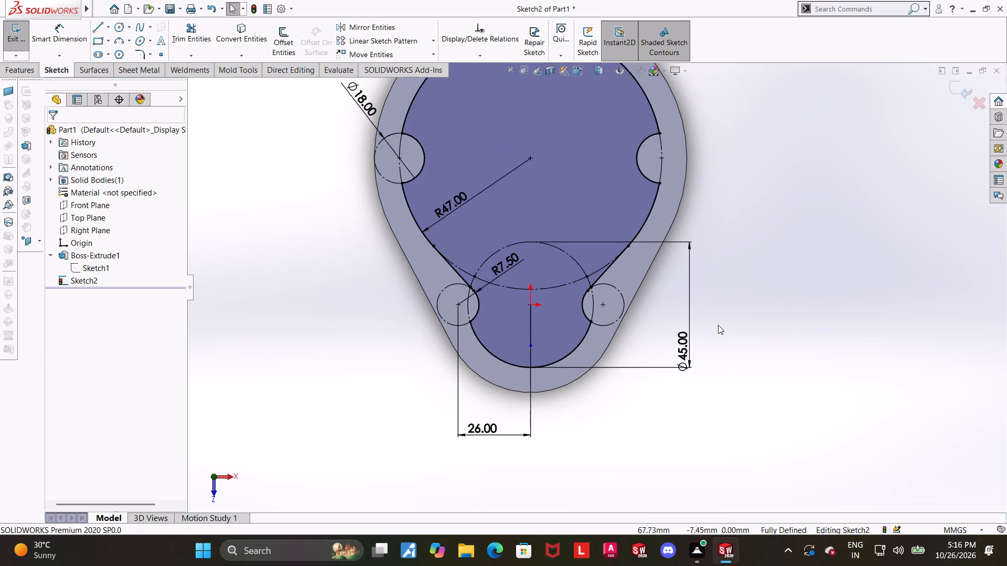
scroll(717, 325, "up", 2)
key("Escape")
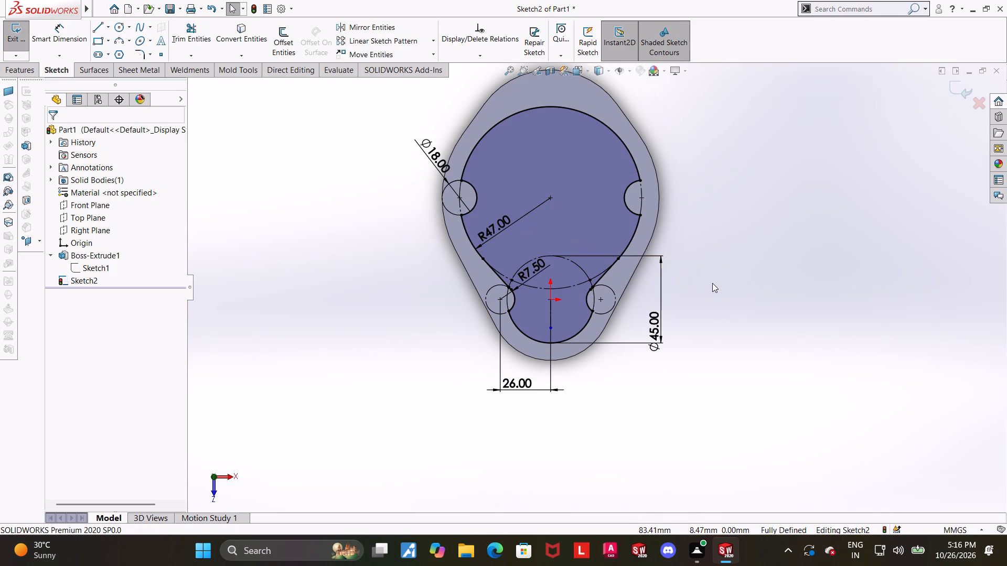
scroll(711, 283, "up", 2)
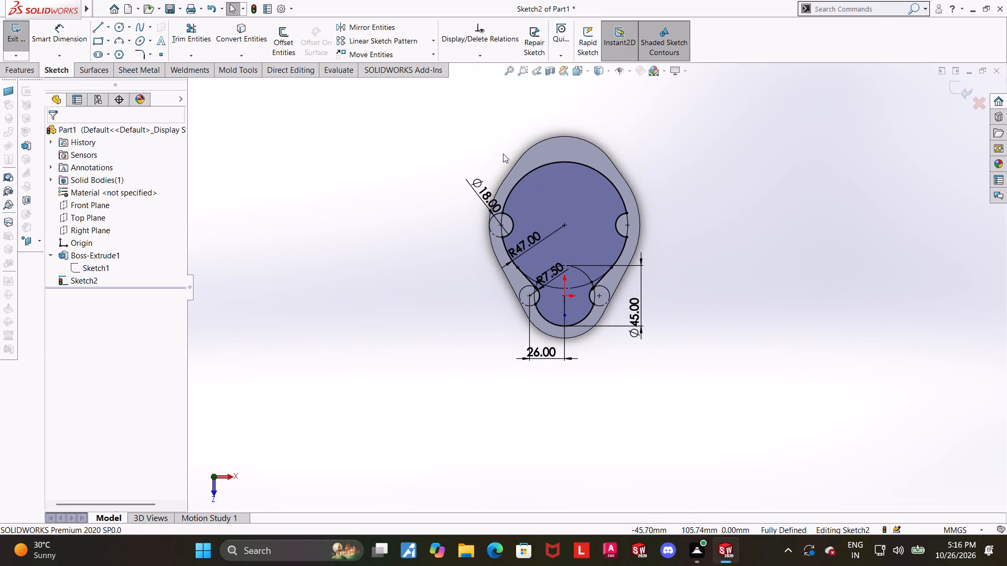
Delete the 18 mm diameter dimension from the upper side notch.
scroll(503, 154, "down", 4)
key("Escape")
right_click(492, 280)
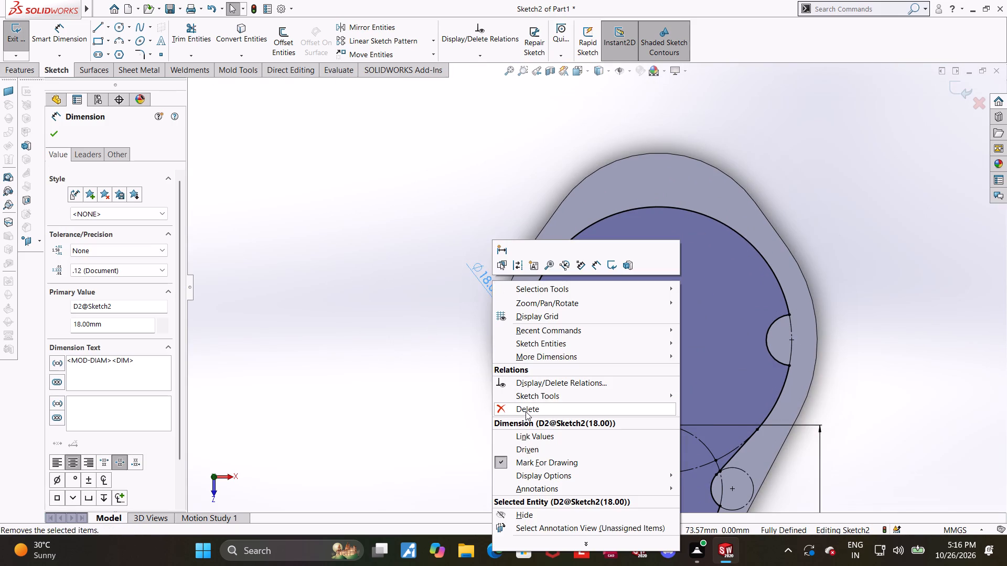
key("Escape")
right_click(491, 278)
left_click(526, 408)
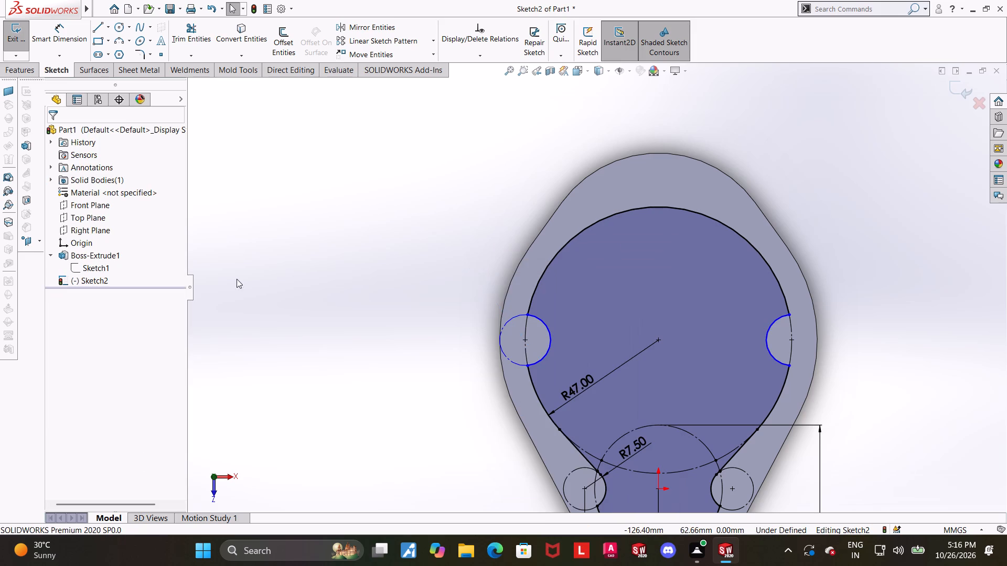
key("Escape")
Dimension the upper side notch arc with a 9 mm radius.
left_click(63, 23)
scroll(552, 317, "down", 2)
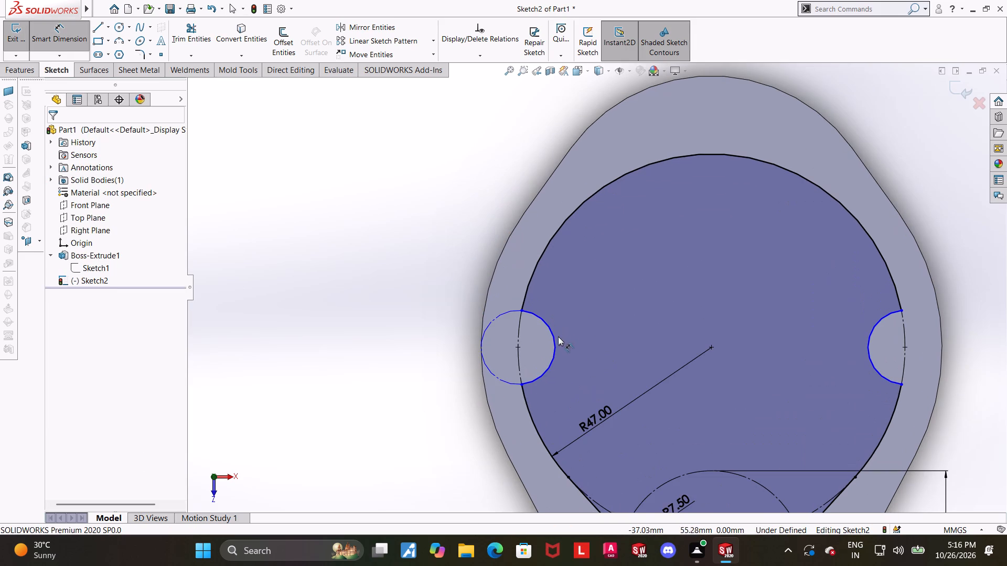
left_click(549, 329)
left_click(561, 295)
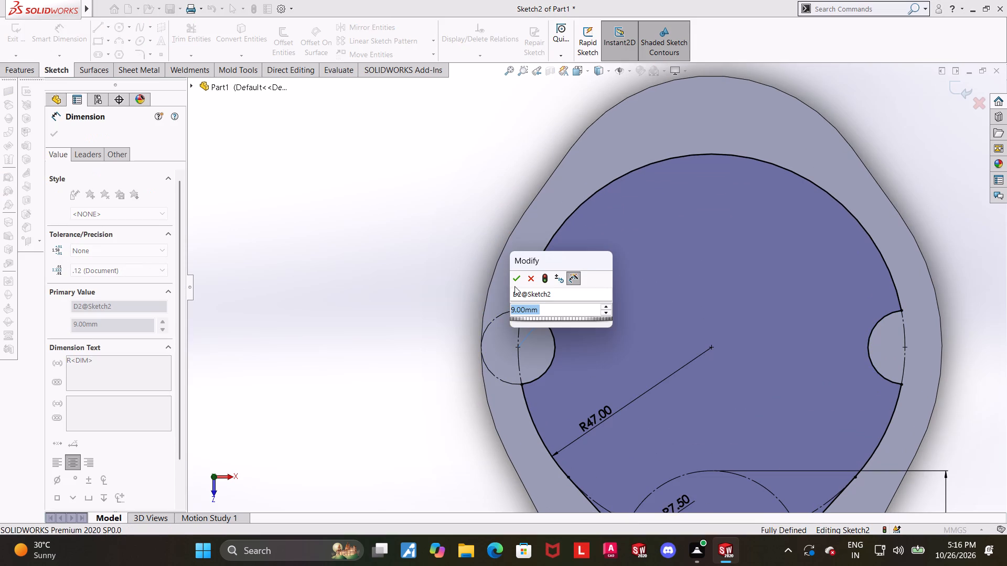
left_click(521, 278)
scroll(528, 296, "up", 5)
key("Escape")
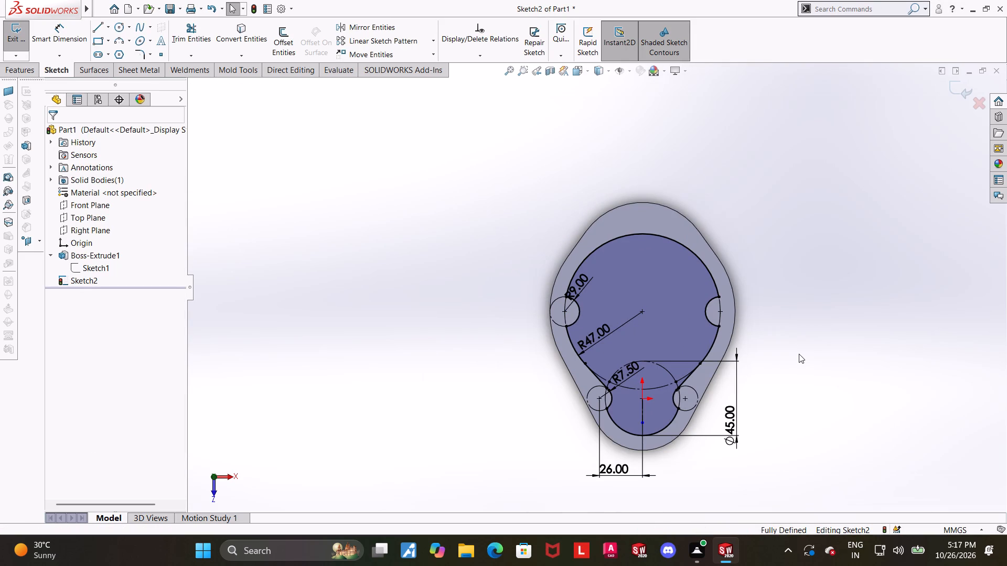
Examine the sketched profile on the part from a tilted angle and restore the top view.
scroll(799, 354, "down", 1)
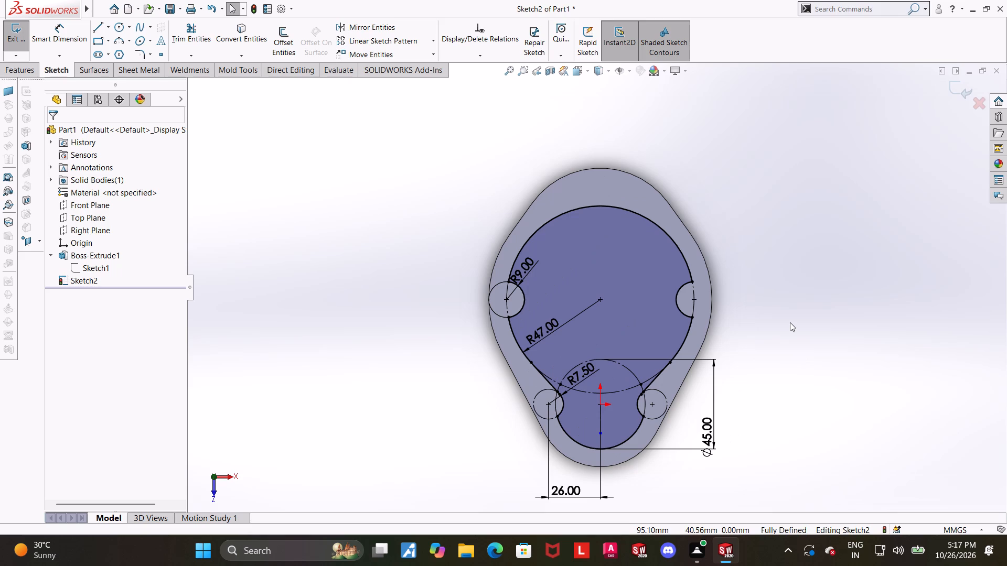
scroll(772, 322, "down", 1)
middle_click_drag(783, 330, 784, 266)
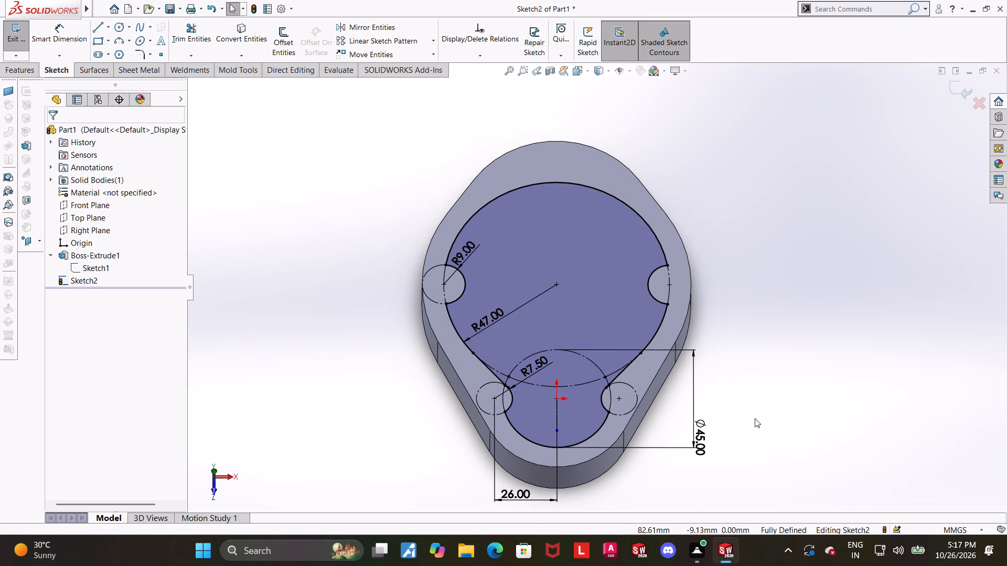
scroll(755, 418, "up", 1)
key("Escape")
left_click(577, 70)
left_click(510, 296)
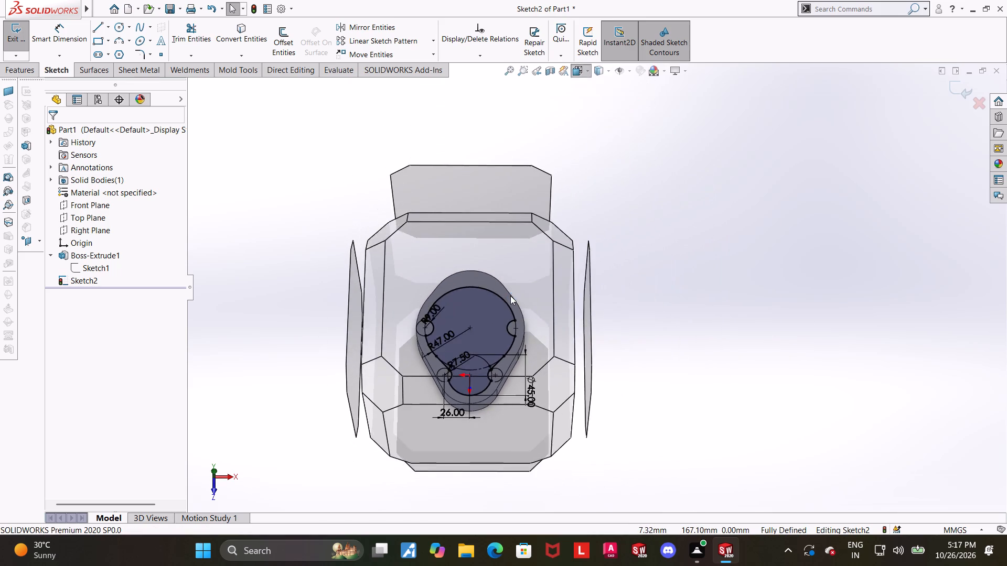
Delete the 45 mm diameter dimension from the lower arc.
scroll(803, 360, "up", 2)
scroll(807, 391, "down", 1)
scroll(620, 378, "down", 2)
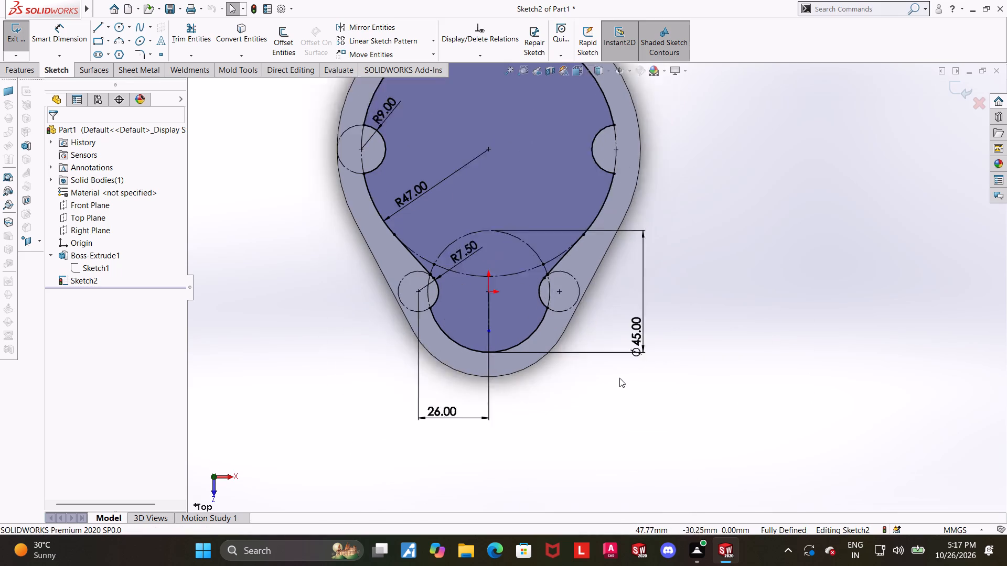
scroll(619, 378, "down", 1)
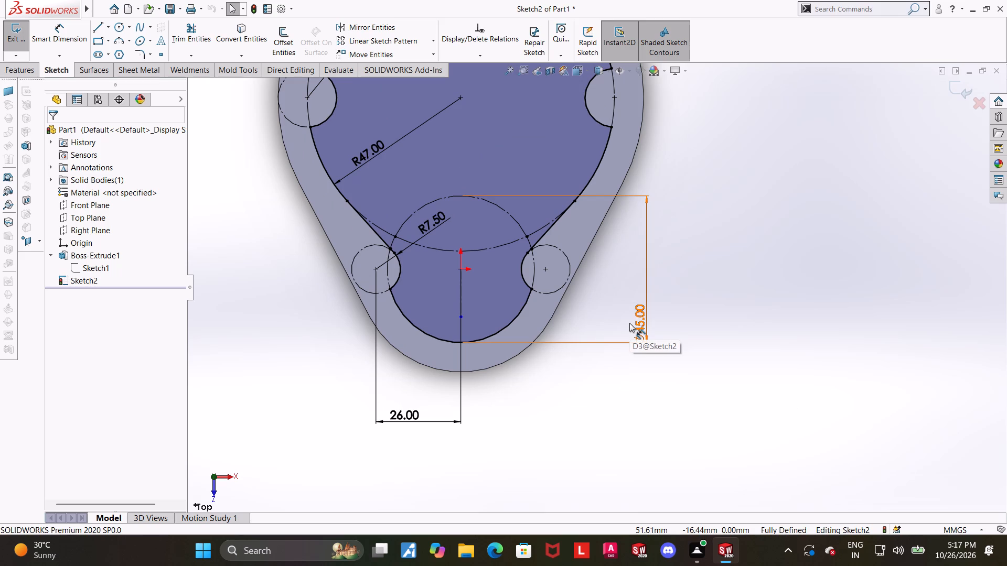
right_click(629, 323)
left_click(670, 423)
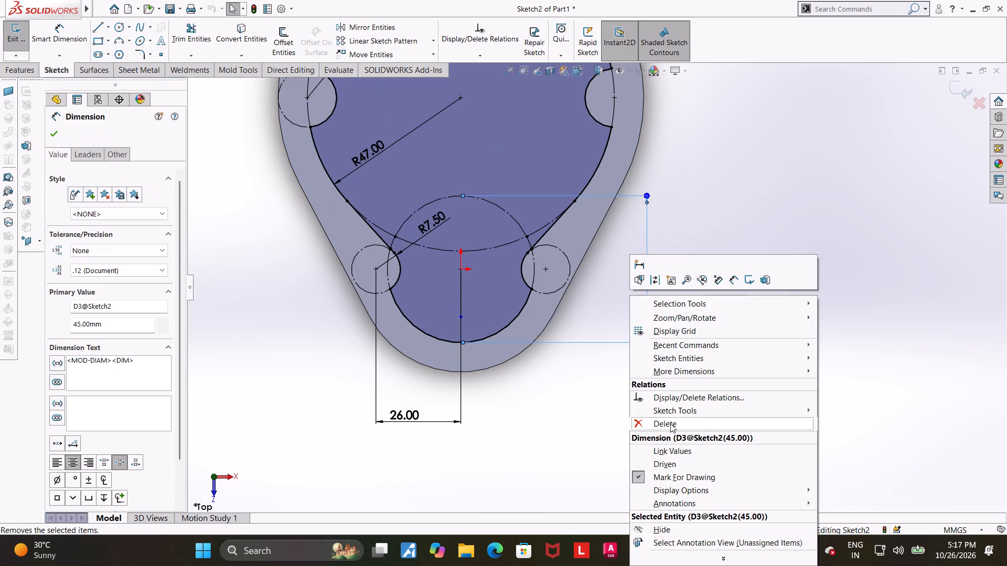
Dimension the lower end arc with a 22.5 mm radius and place the dimension text outside the part.
left_click(65, 36)
scroll(345, 242, "down", 1)
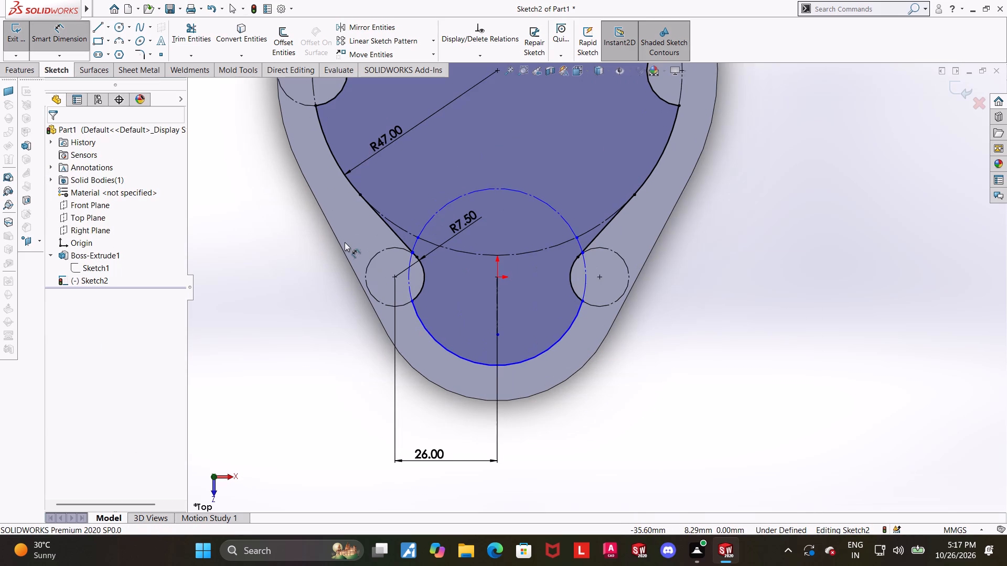
left_click(441, 346)
left_click(321, 365)
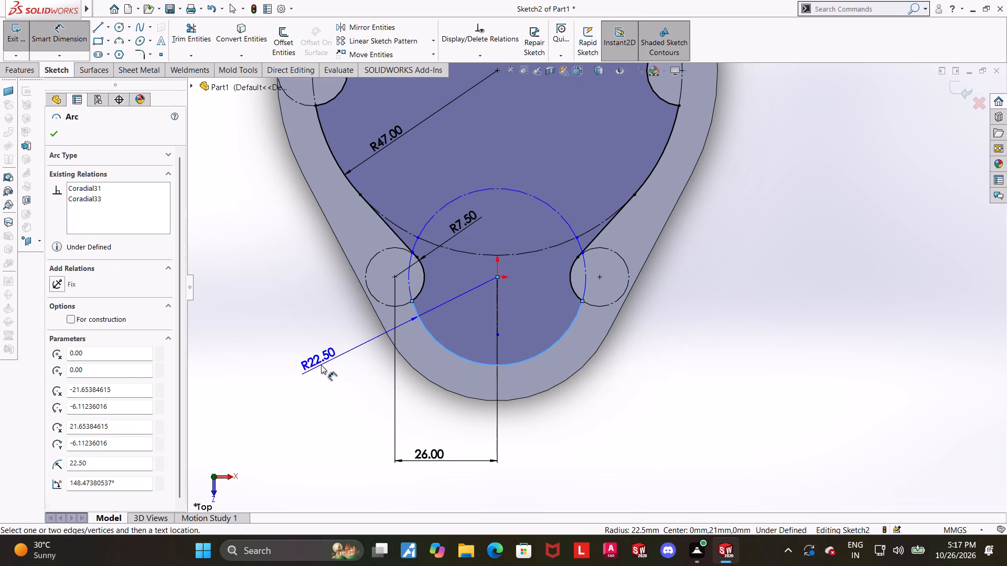
left_click(274, 348)
left_click(679, 432)
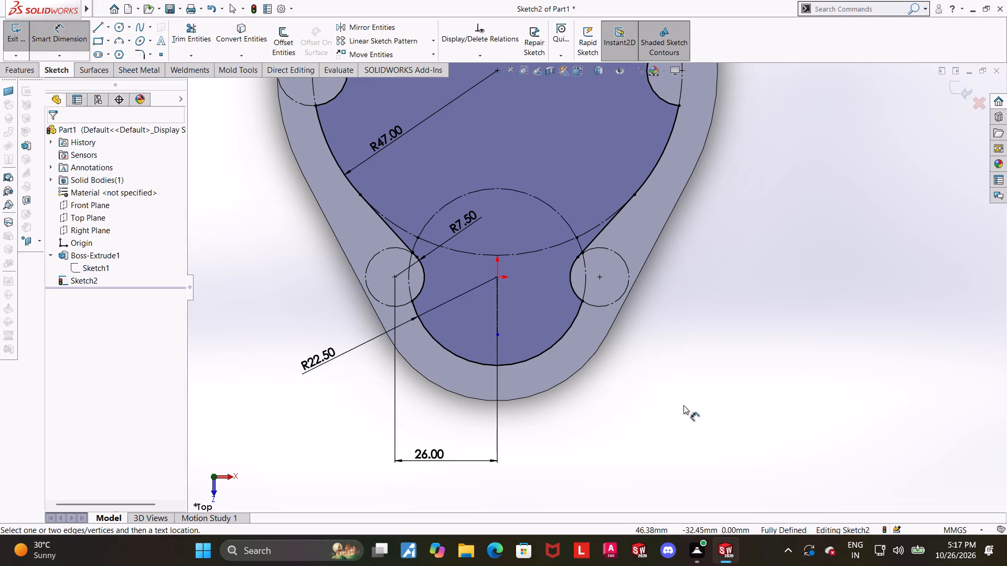
scroll(688, 406, "up", 1)
key("Escape")
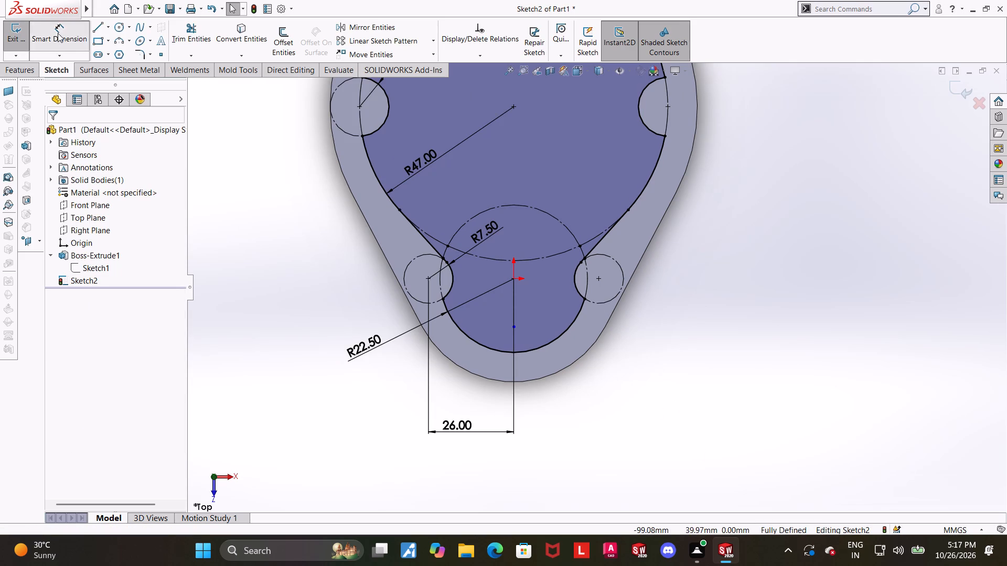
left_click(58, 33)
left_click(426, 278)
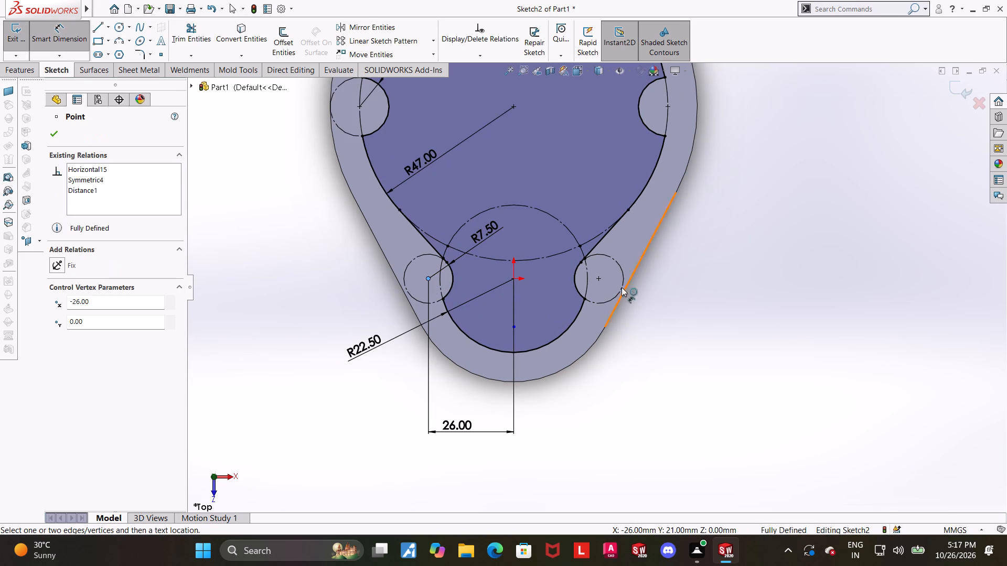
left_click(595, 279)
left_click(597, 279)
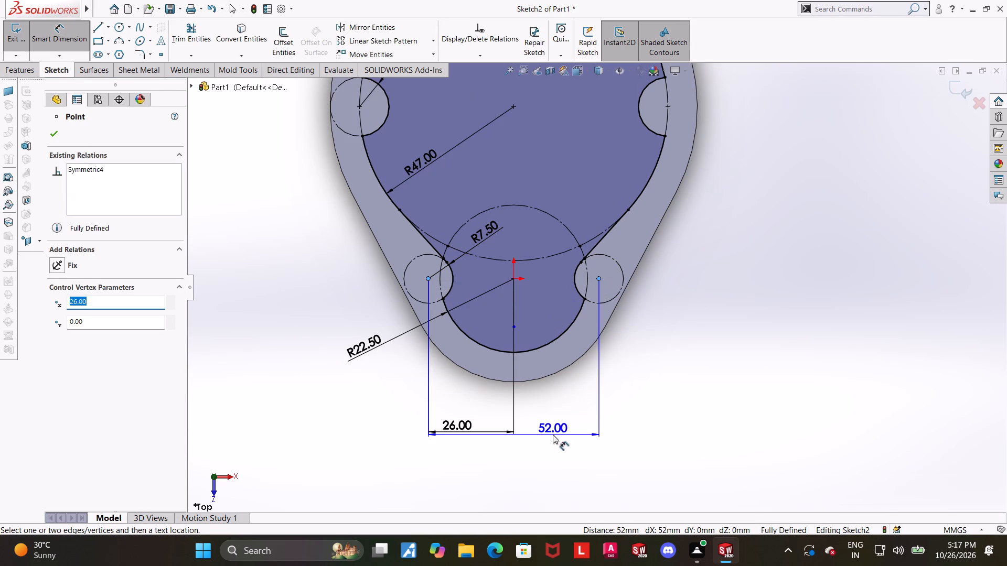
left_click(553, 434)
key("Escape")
Delete the 26 mm dimension between the lower notch center and the origin.
right_click(478, 421)
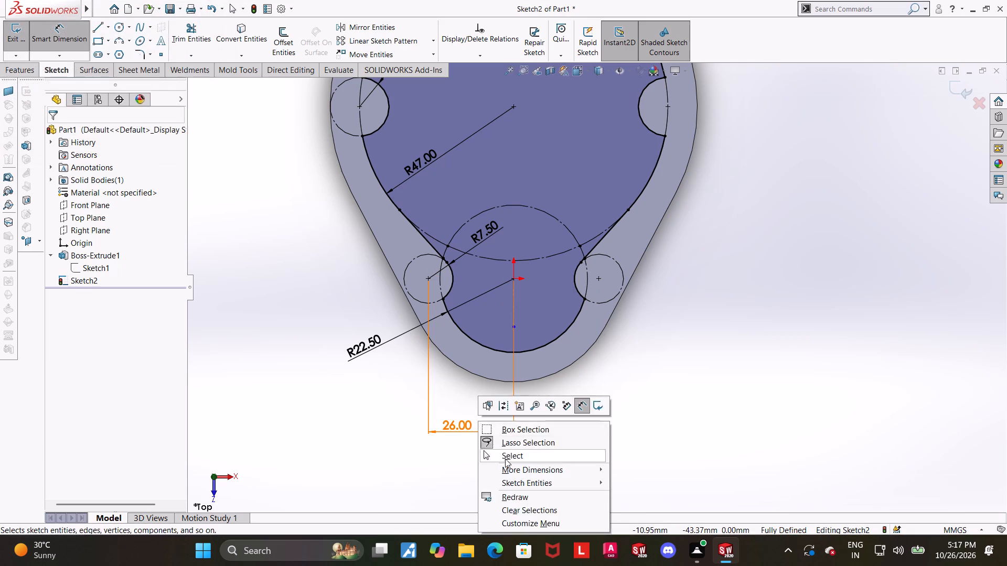
key("Escape")
right_click(445, 422)
key("Escape")
key("Escape")
right_click(450, 426)
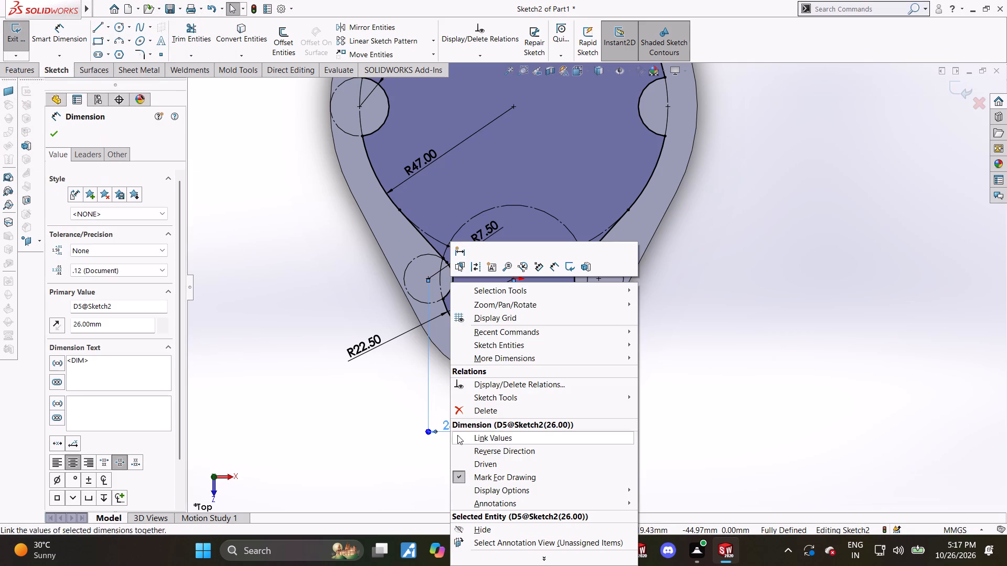
left_click(469, 409)
Dimension the distance between the two lower notch centers as 52 mm, placed below the part.
left_click_drag(56, 37, 61, 38)
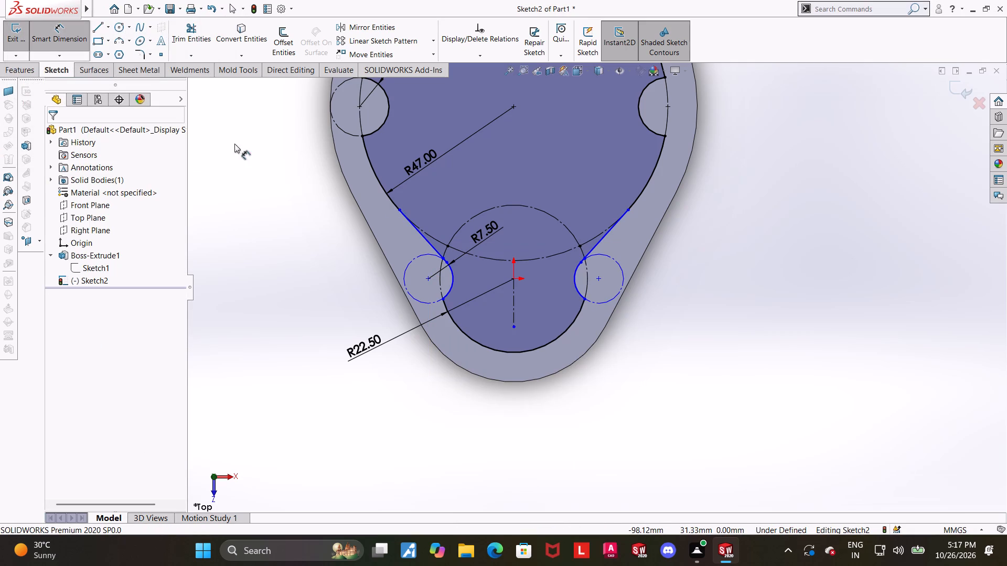
left_click(427, 277)
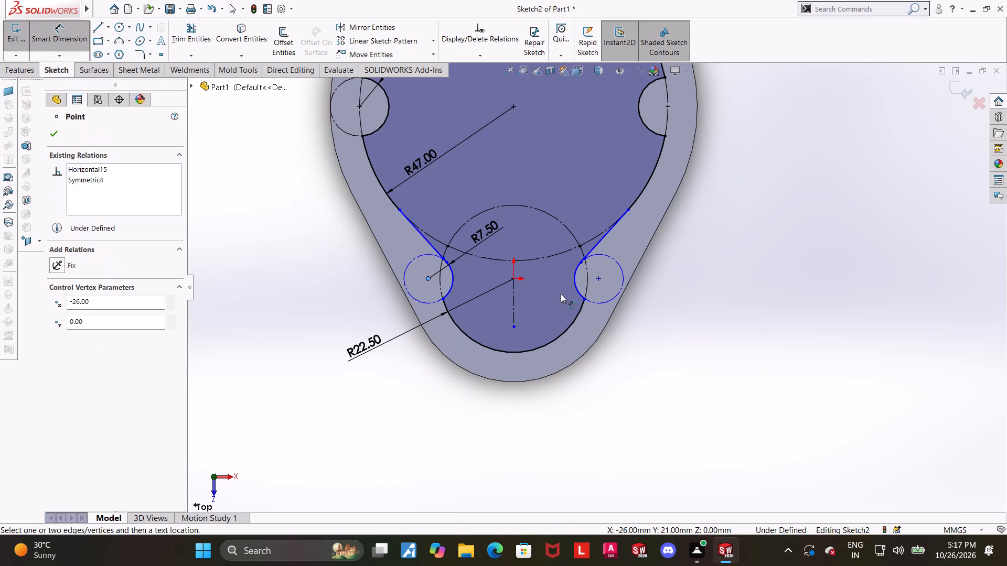
left_click(598, 280)
left_click(523, 420)
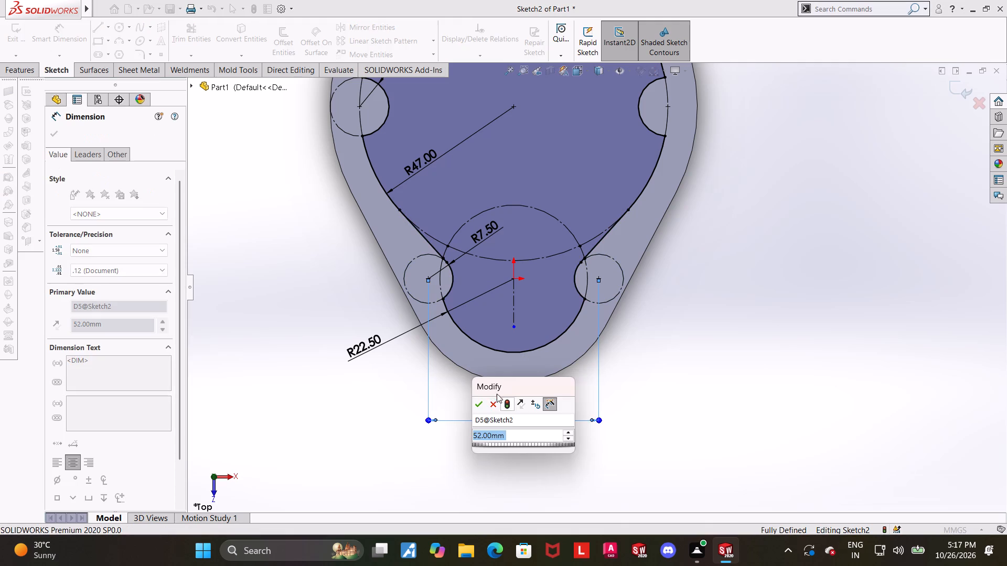
left_click(483, 407)
key("Escape")
scroll(749, 384, "up", 2)
key("Escape")
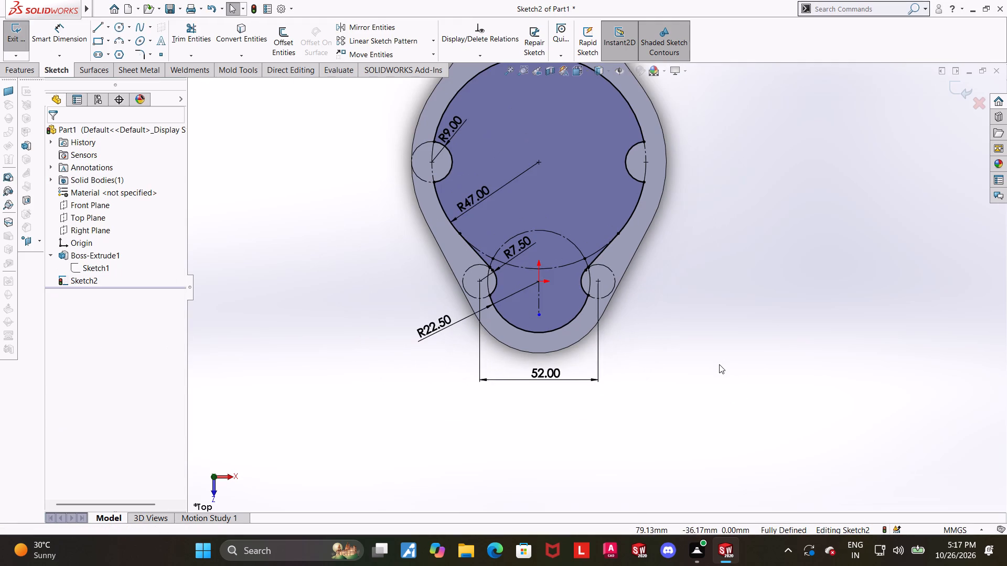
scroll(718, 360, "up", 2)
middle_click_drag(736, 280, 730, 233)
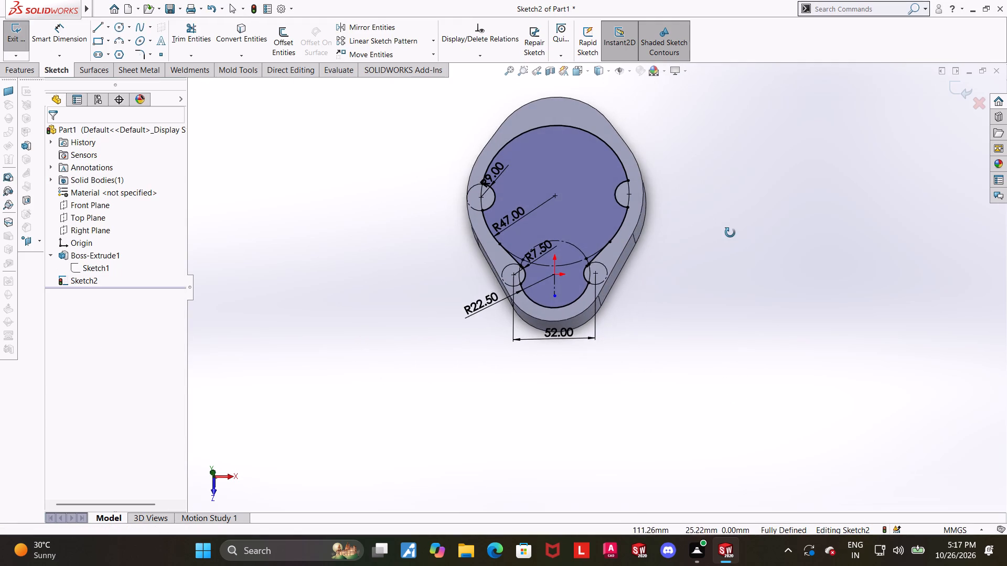
Cut-extrude the closed notched profile to a blind depth of 9 mm into the top face.
middle_click_drag(730, 233, 708, 215)
left_click(949, 86)
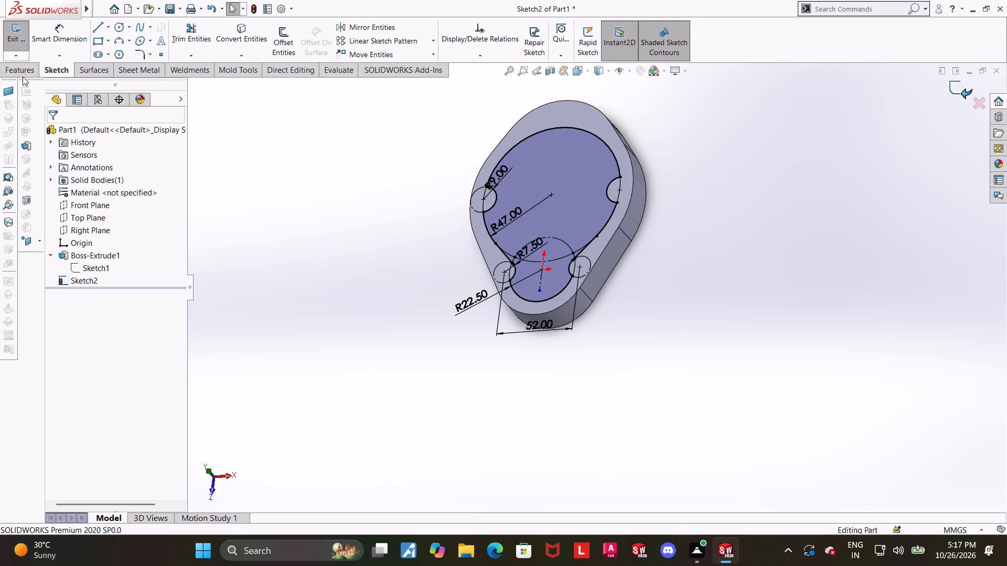
left_click(184, 34)
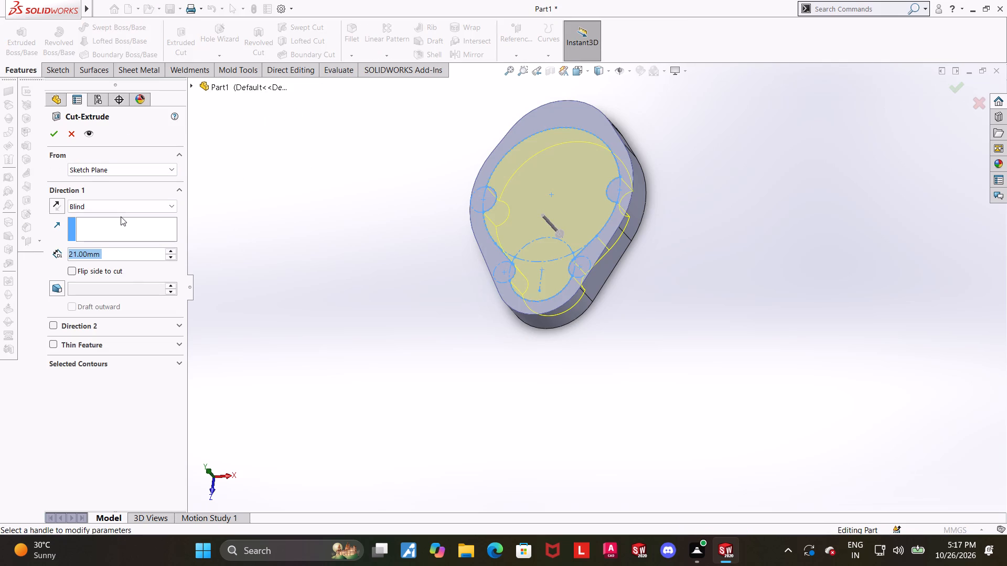
key("9")
key("Return")
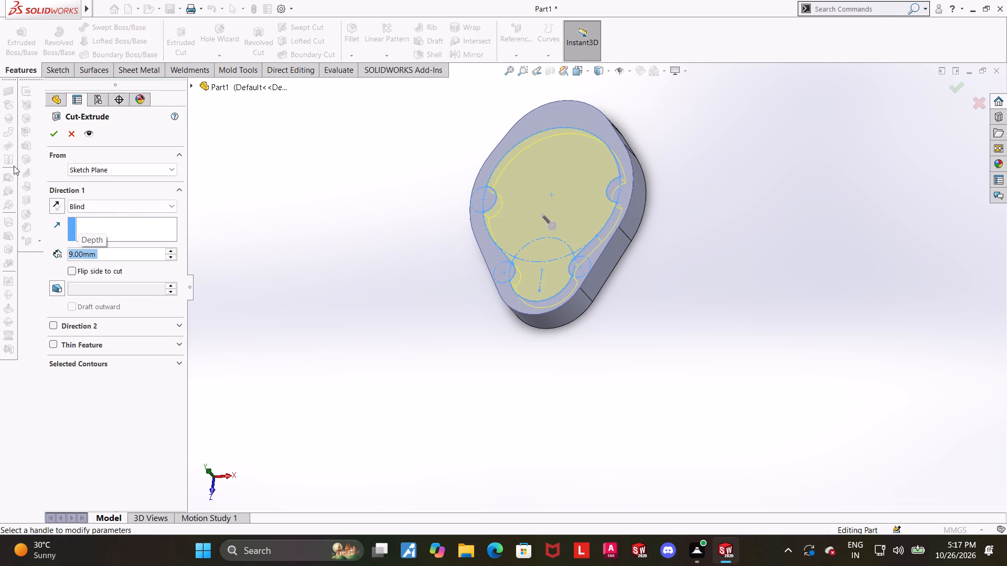
left_click(47, 129)
left_click(648, 330)
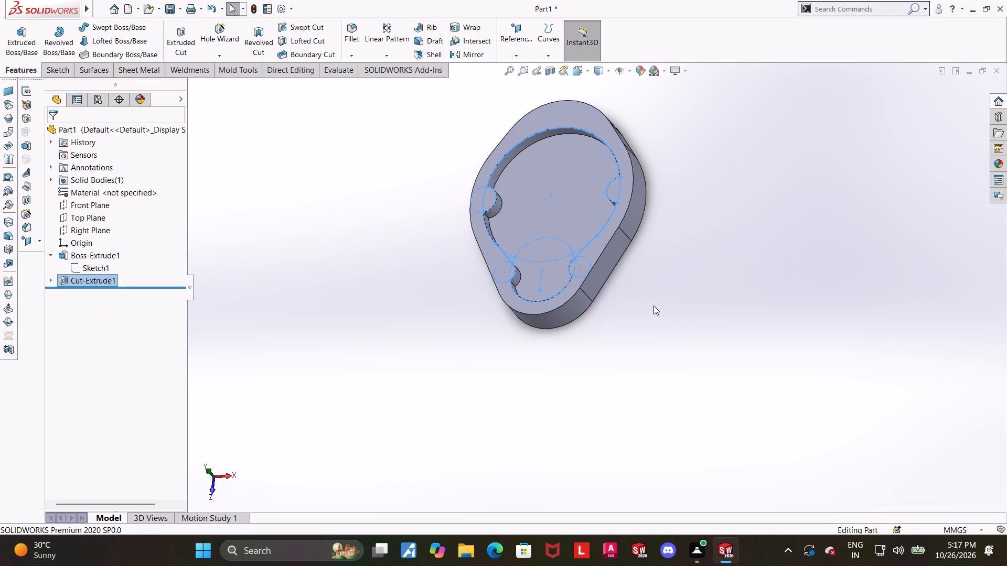
Examine the new pocket and its four notches from several angles.
middle_click_drag(643, 263, 642, 263)
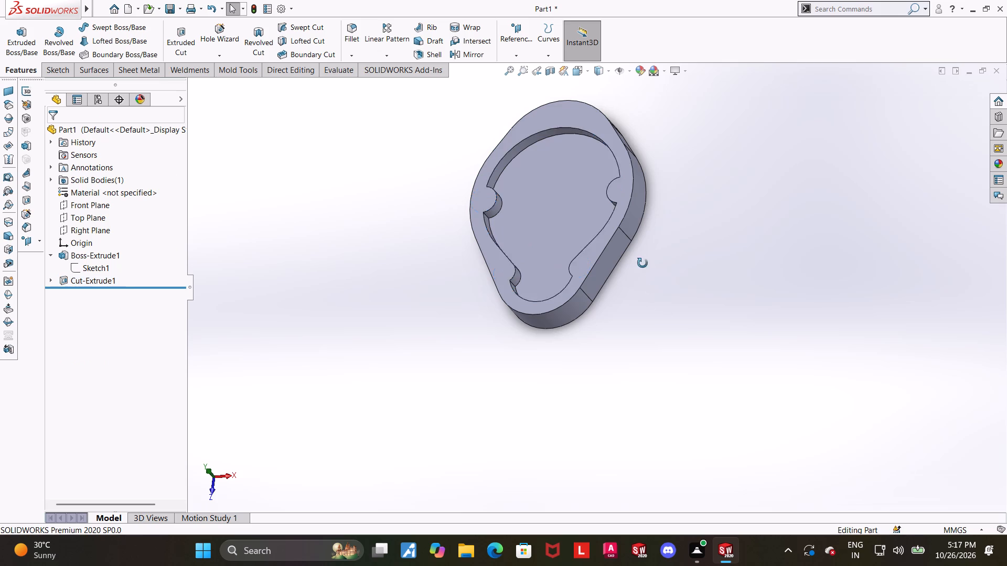
middle_click_drag(642, 263, 623, 316)
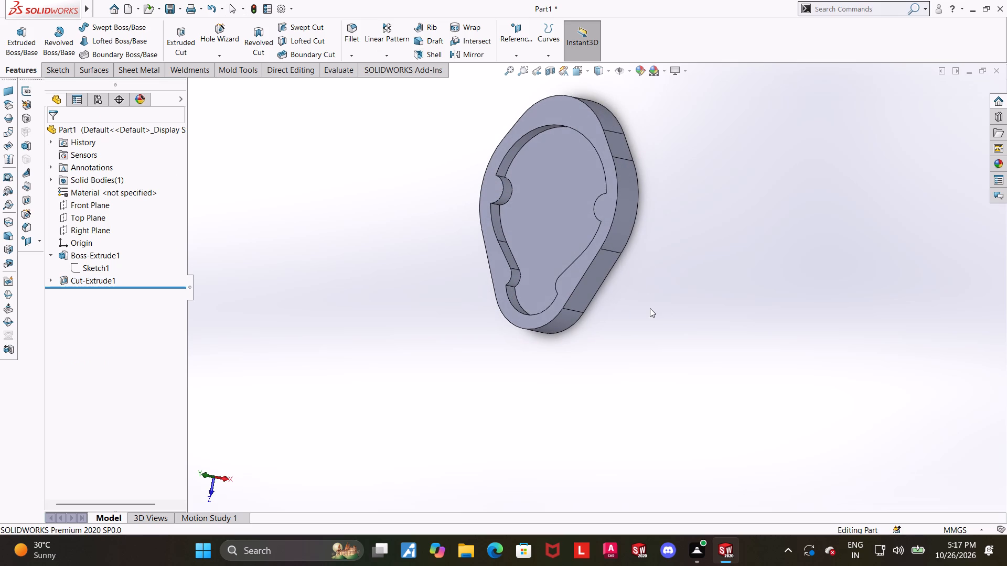
key("ctrl+7")
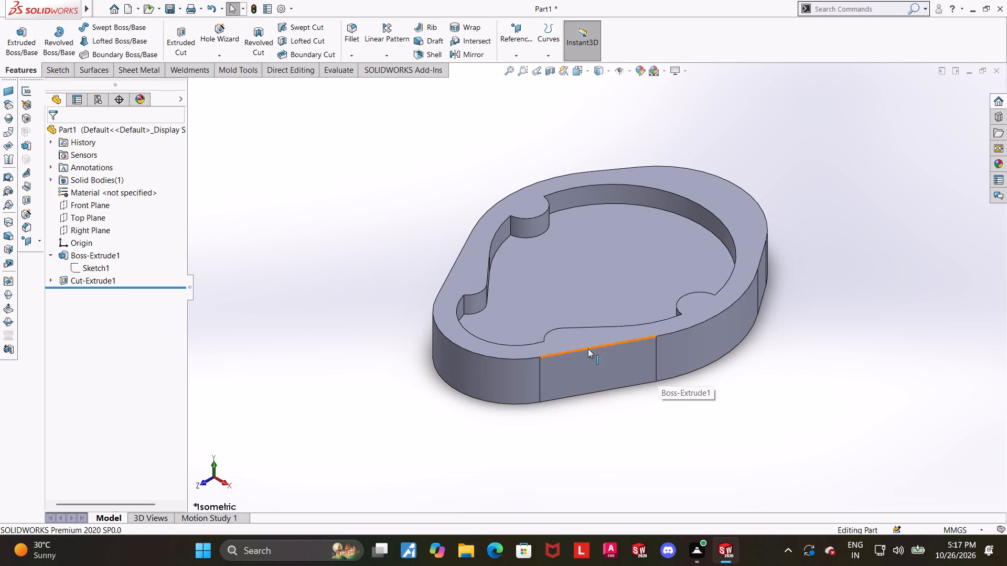
scroll(610, 328, "up", 2)
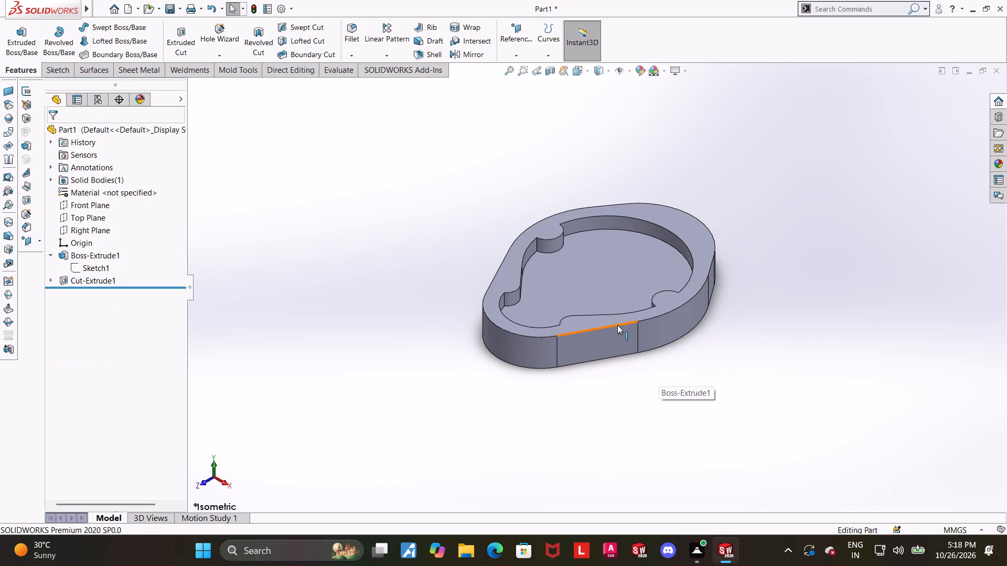
scroll(606, 331, "up", 1)
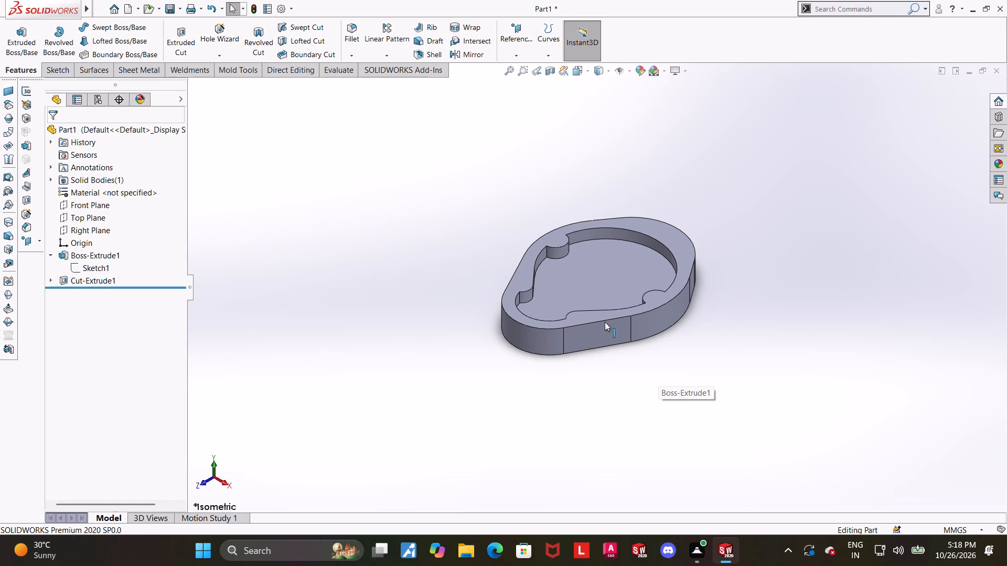
scroll(605, 322, "up", 1)
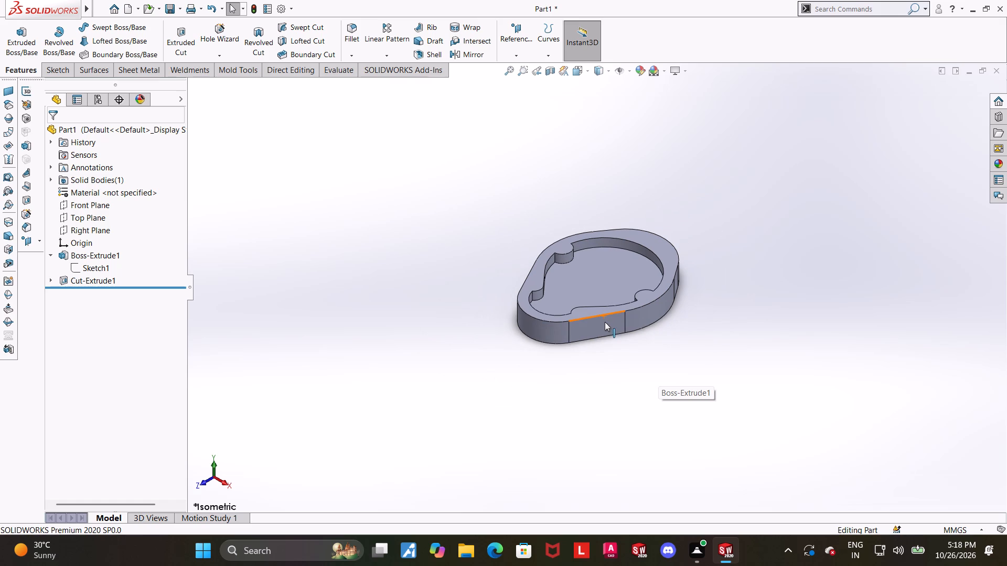
scroll(605, 322, "up", 1)
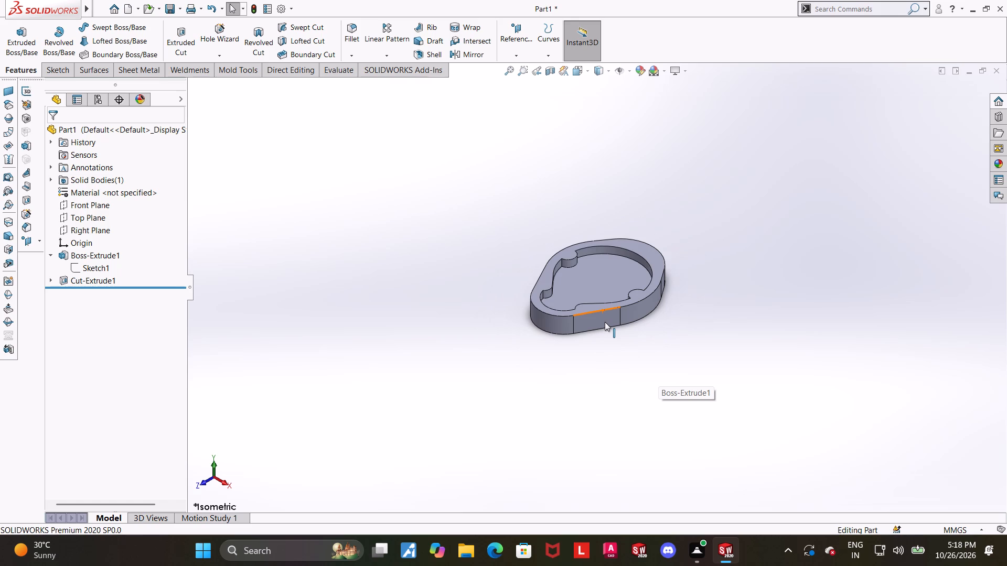
scroll(605, 322, "up", 1)
scroll(595, 277, "down", 2)
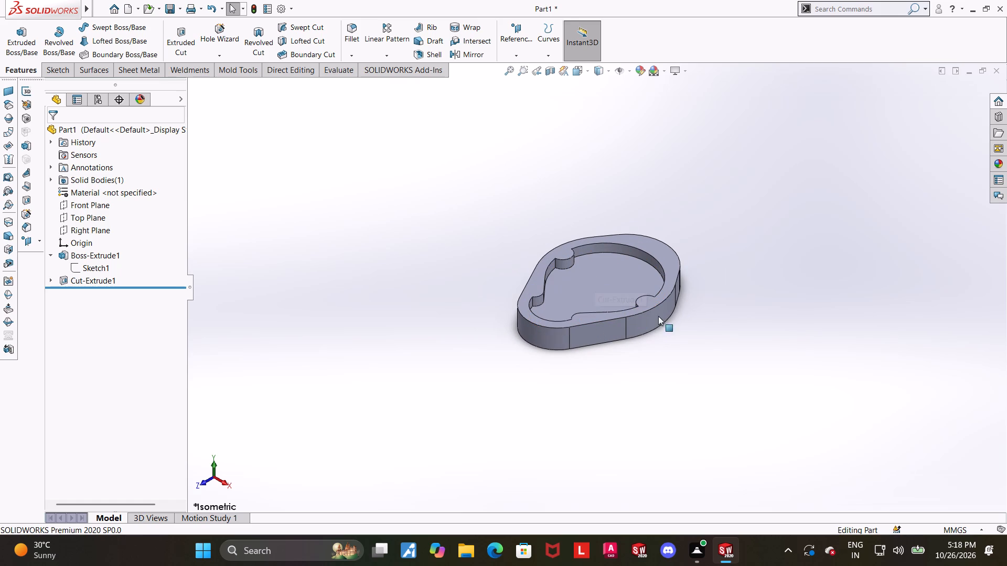
scroll(680, 322, "up", 1)
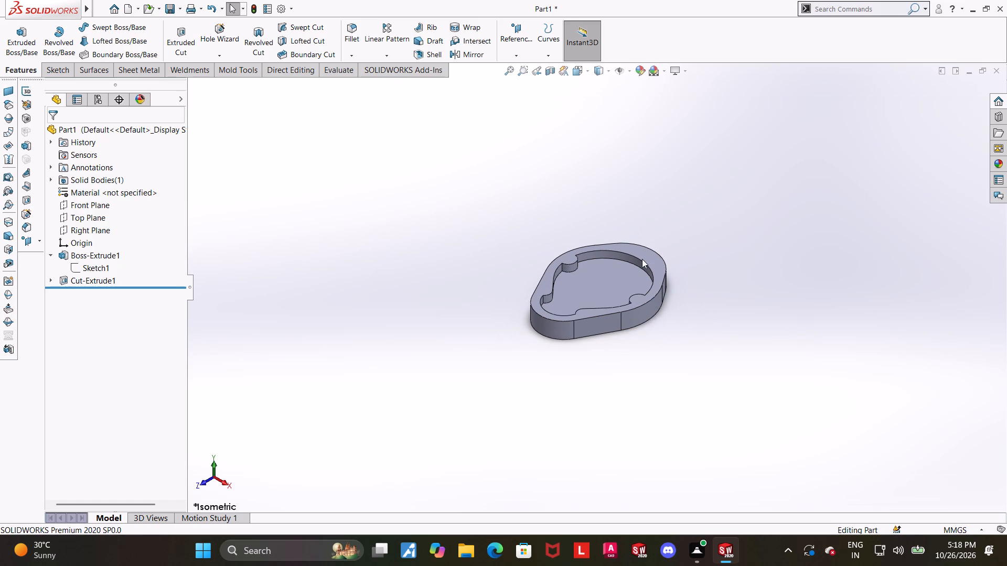
scroll(637, 254, "down", 1)
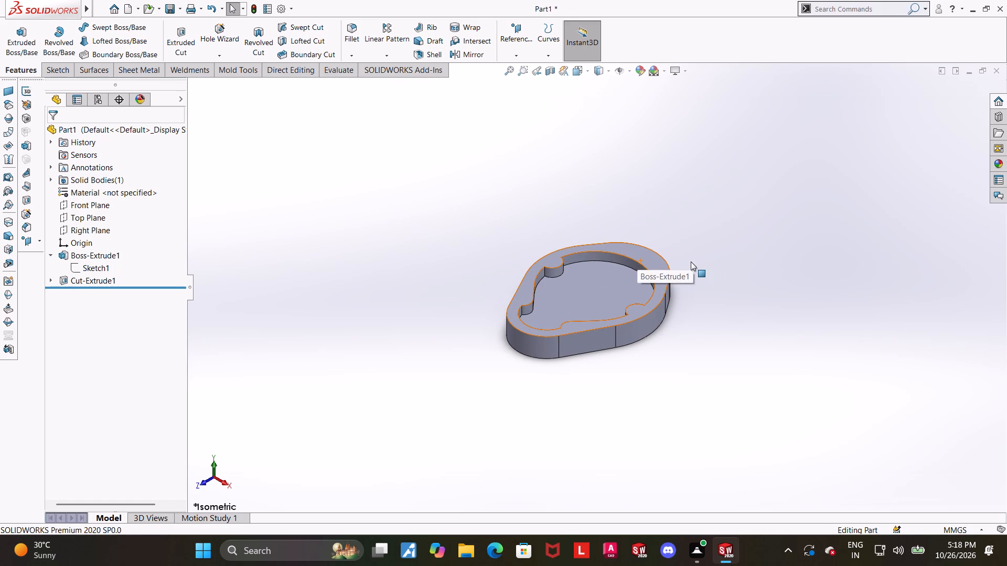
middle_click_drag(696, 266, 690, 310)
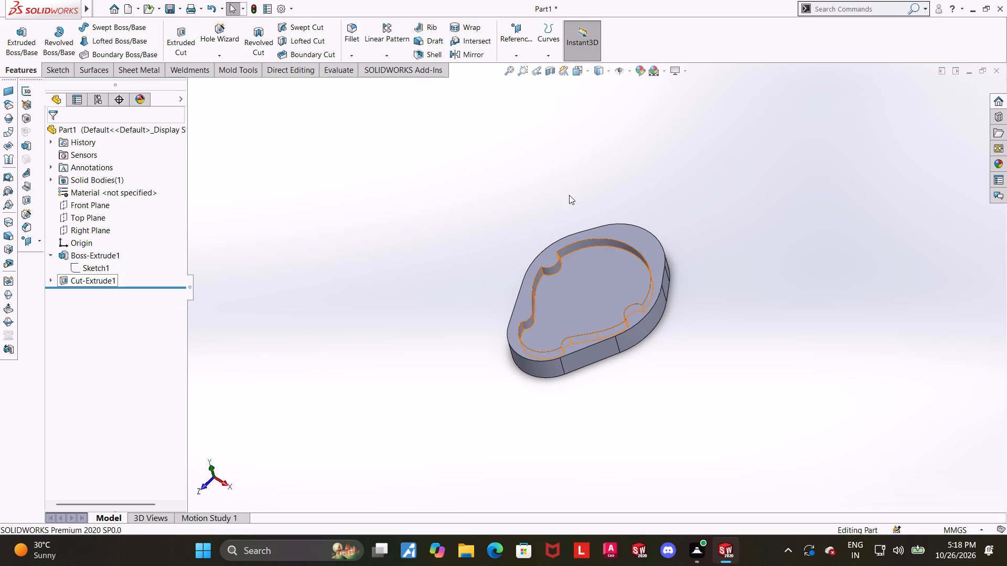
Measure the distance between the pocket floor and the part's top face.
left_click(330, 65)
left_click(122, 45)
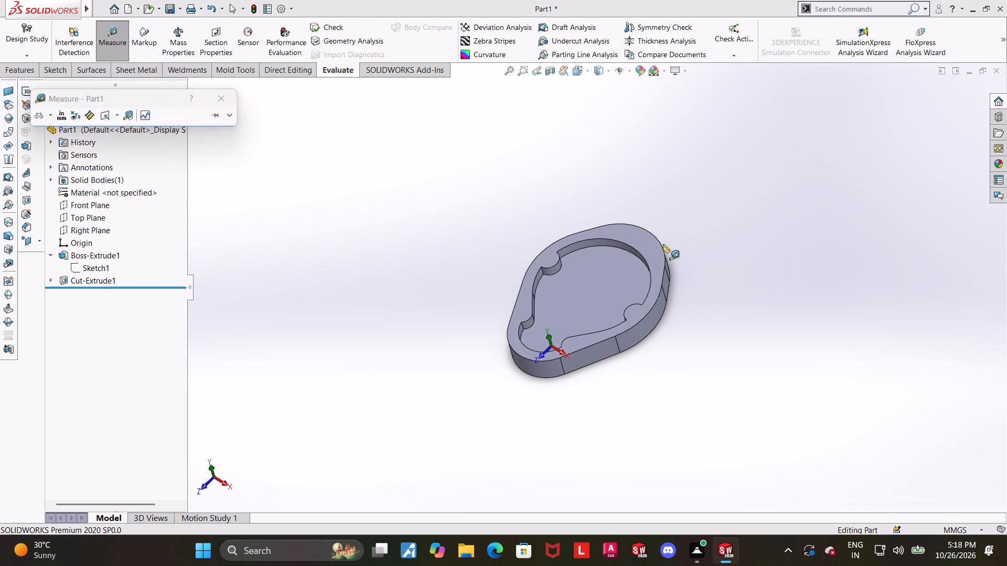
left_click(619, 271)
left_click(641, 231)
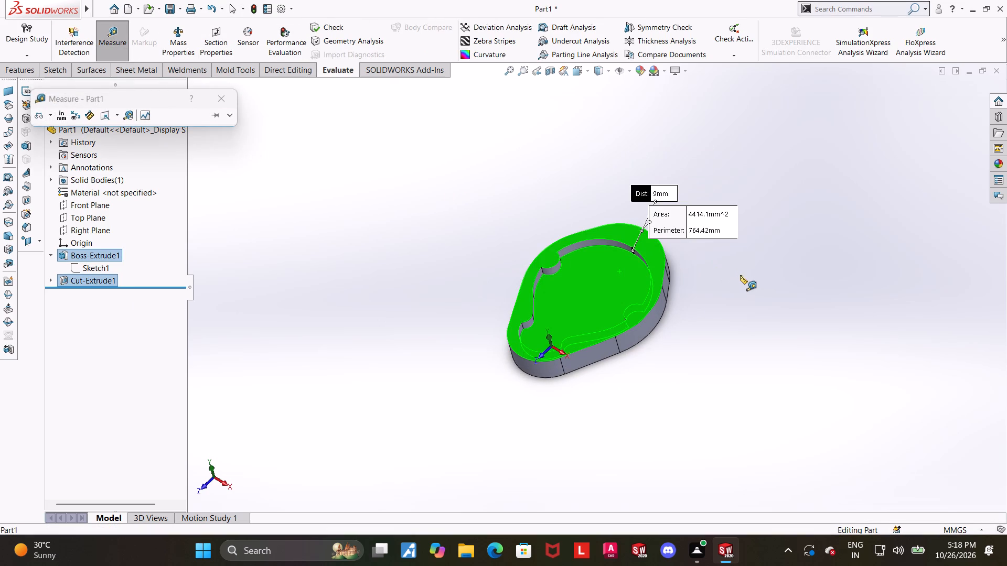
key("Escape")
Examine the pocketed part's walls, notches and outer sides from several angles.
scroll(738, 280, "up", 1)
scroll(587, 315, "down", 2)
middle_click_drag(674, 327, 693, 336)
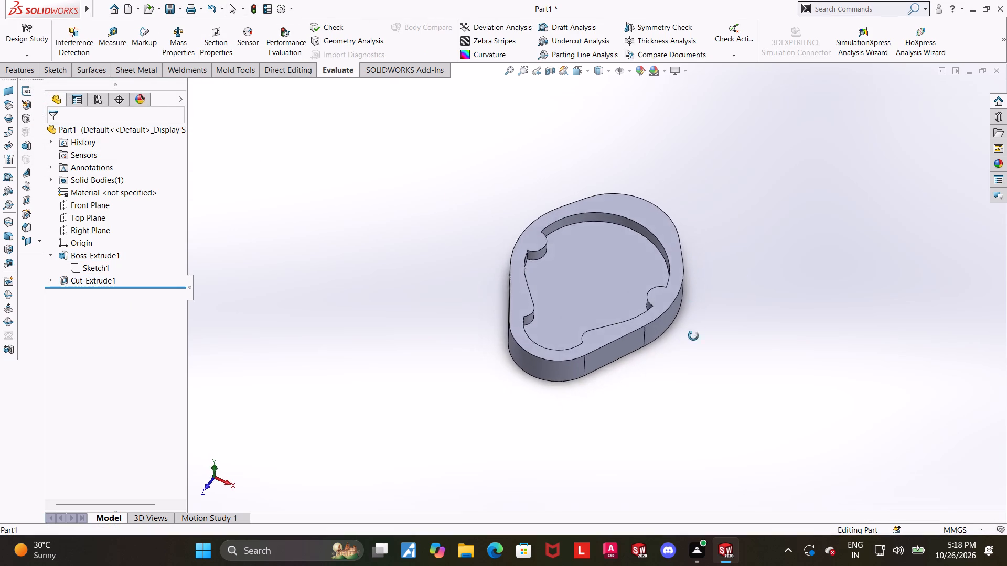
middle_click_drag(693, 336, 666, 367)
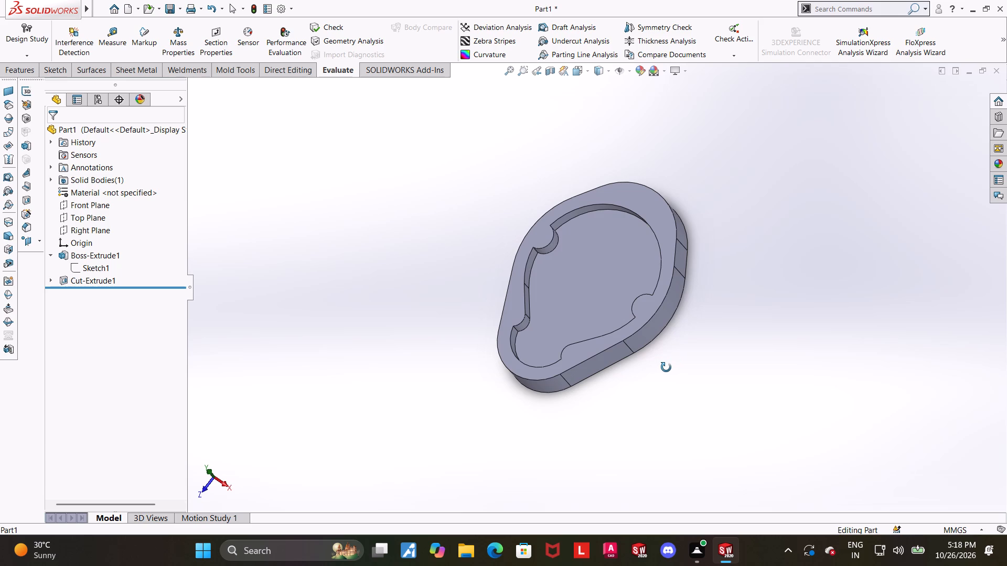
middle_click_drag(666, 367, 632, 413)
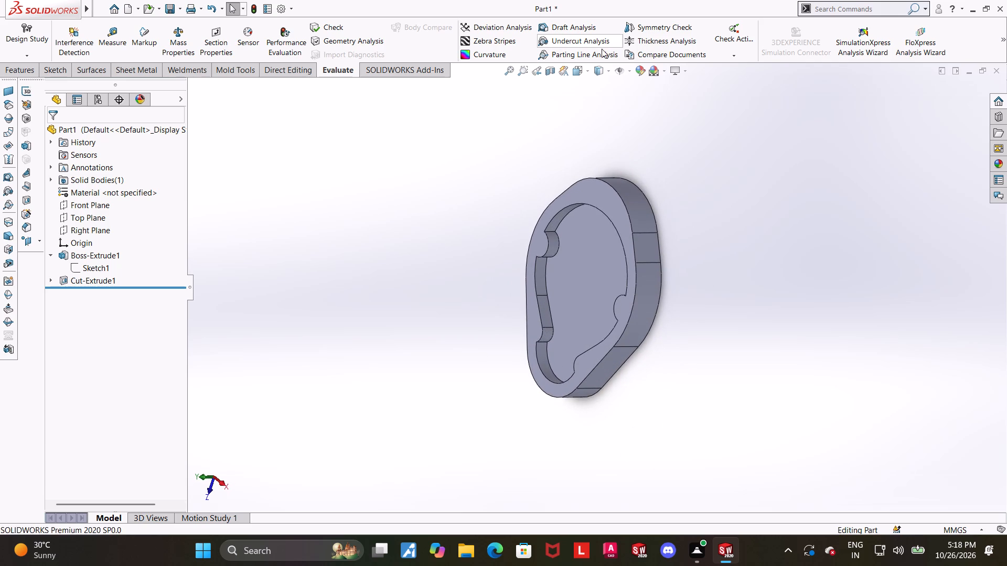
left_click(576, 69)
left_click(471, 307)
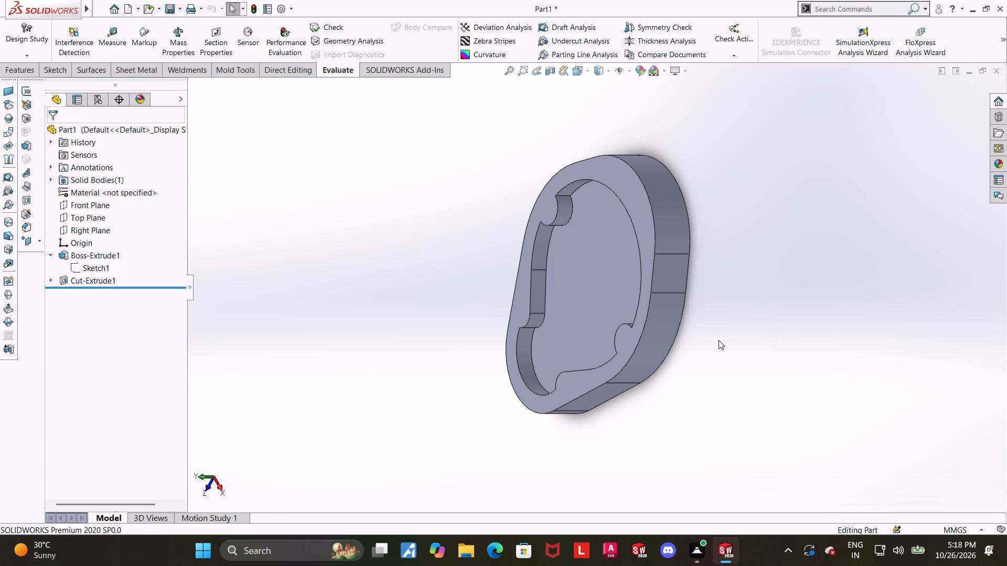
scroll(719, 340, "up", 1)
scroll(664, 340, "down", 1)
middle_click_drag(679, 348, 747, 276)
key("Escape")
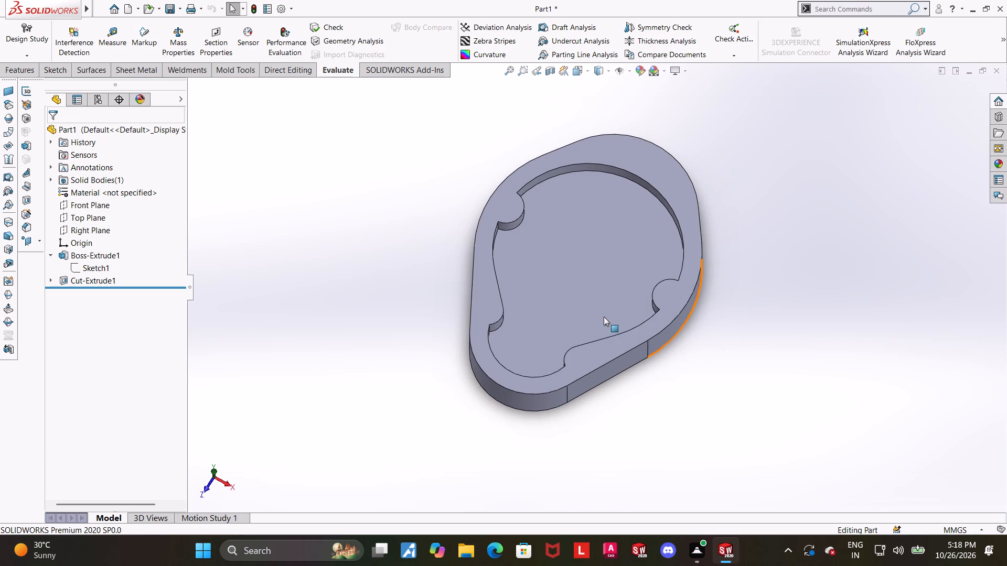
scroll(603, 304, "down", 2)
left_click(849, 291)
scroll(843, 286, "up", 4)
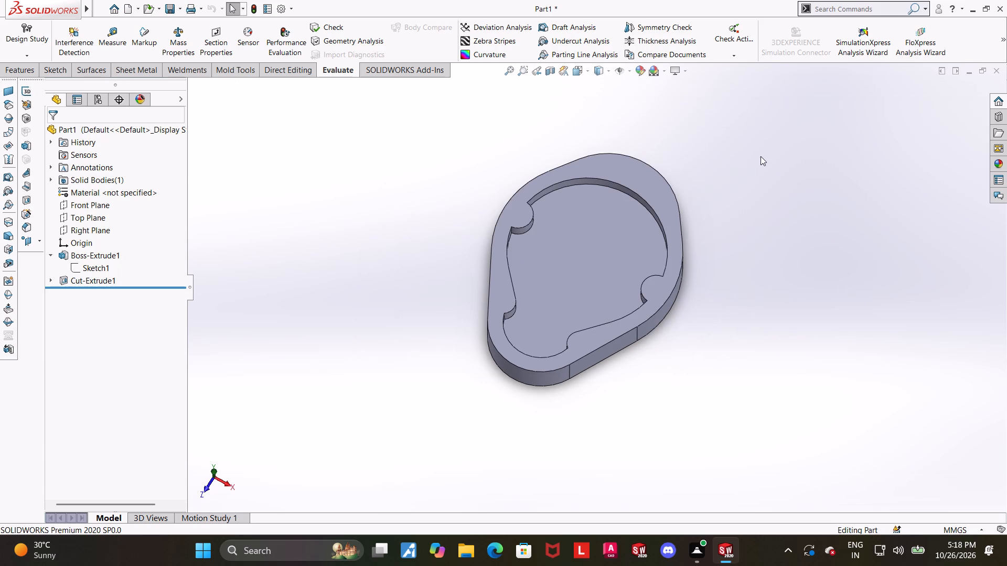
scroll(672, 197, "down", 2)
Show Sketch1 of the base extrusion over the part in the top view.
left_click(576, 74)
left_click(498, 268)
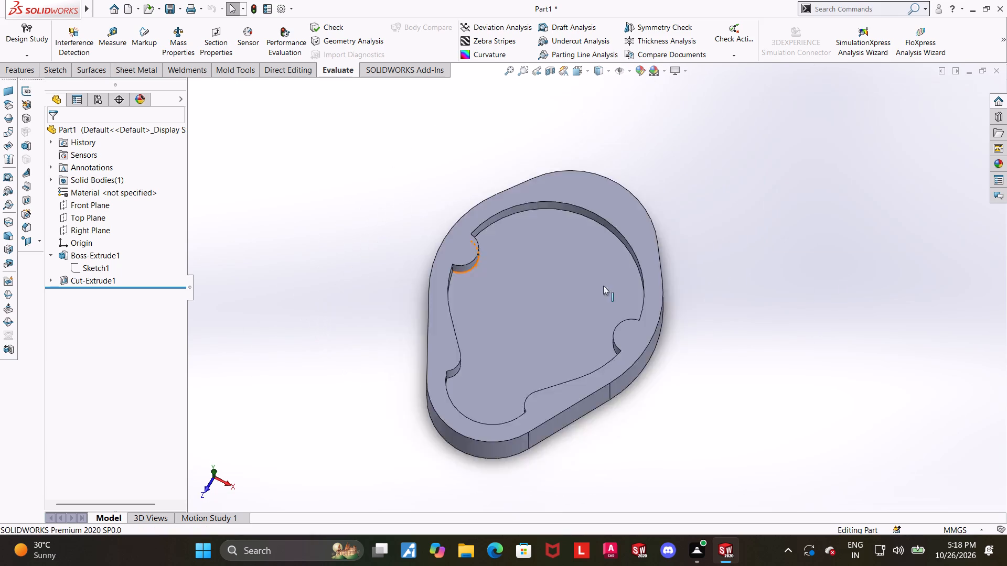
left_click(787, 150)
scroll(654, 111, "down", 4)
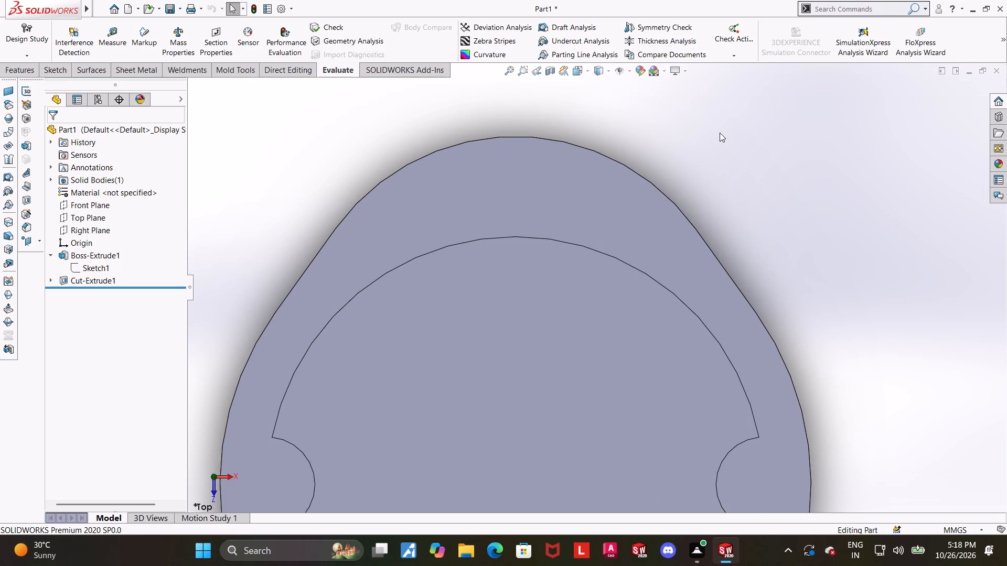
left_click(75, 264)
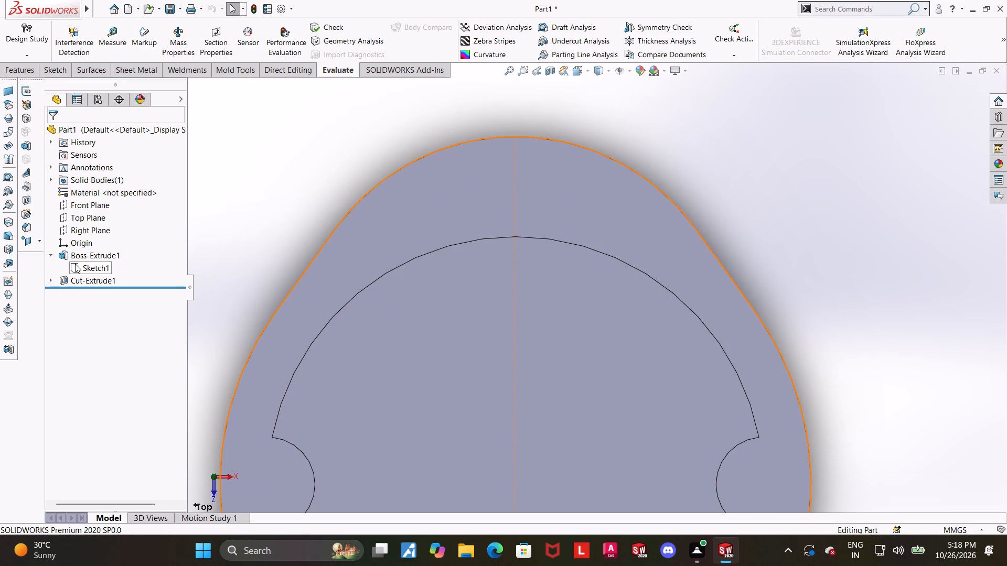
scroll(476, 236, "up", 4)
left_click(753, 233)
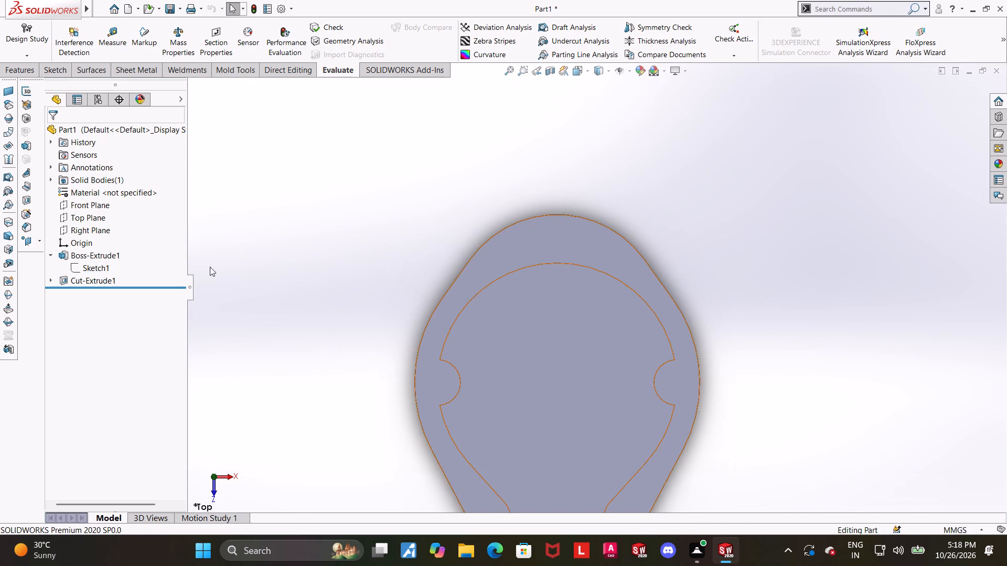
scroll(802, 322, "up", 1)
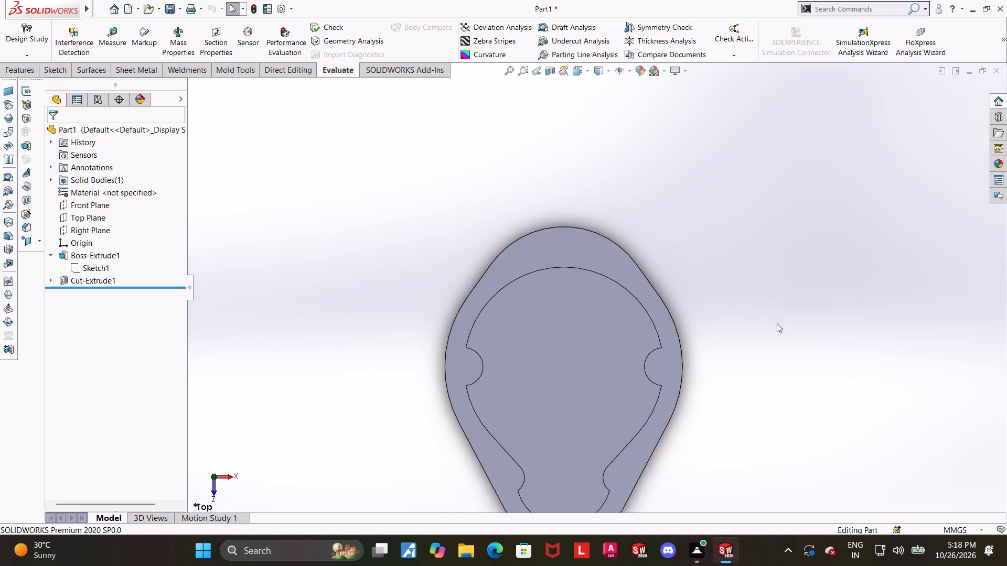
scroll(762, 321, "down", 1)
left_click(105, 267)
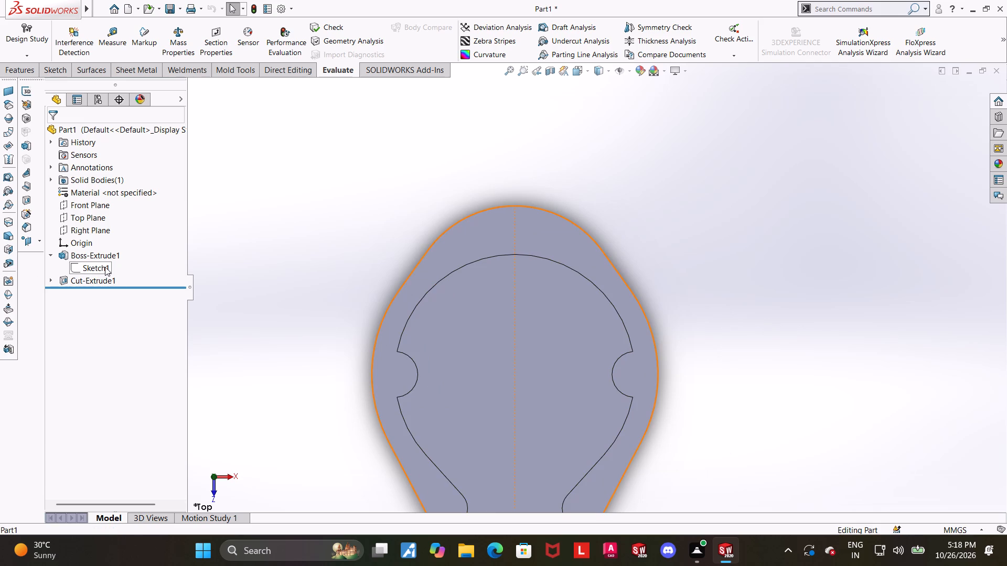
left_click(114, 256)
left_click(864, 302)
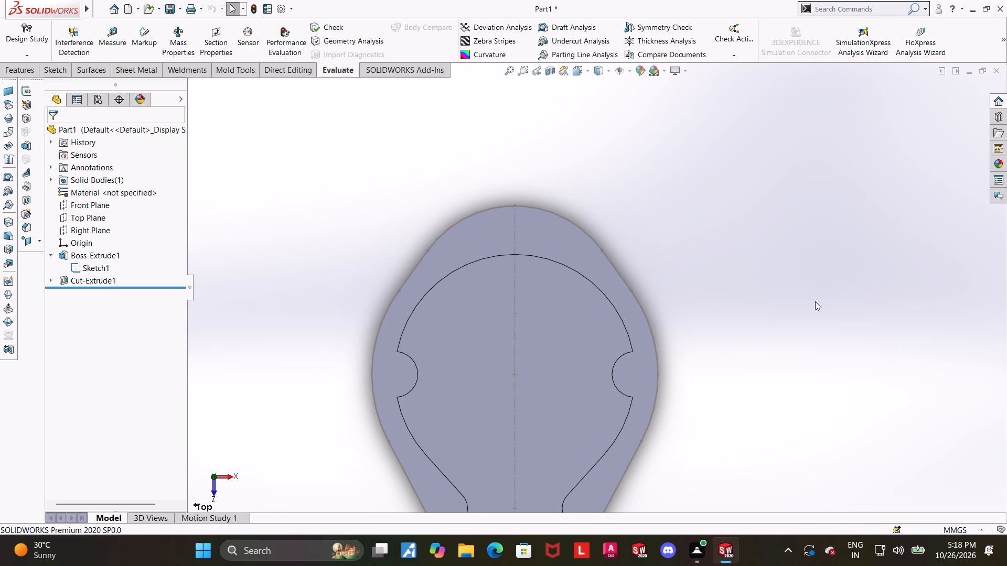
Edit Sketch1 of the base extrude and add a point on the vertical centreline near the R42 end, at about Y 106 mm.
scroll(646, 322, "down", 2)
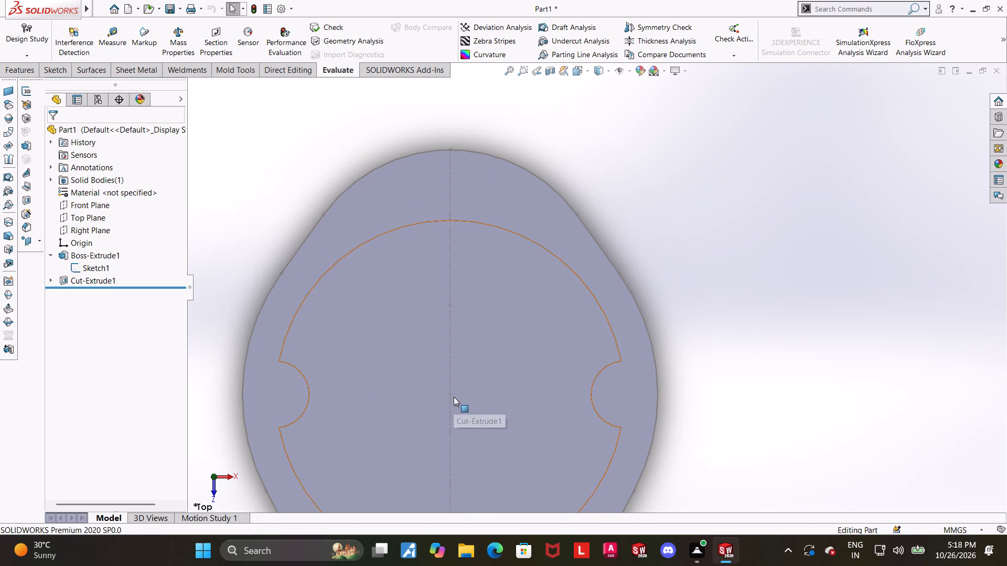
left_click(452, 395)
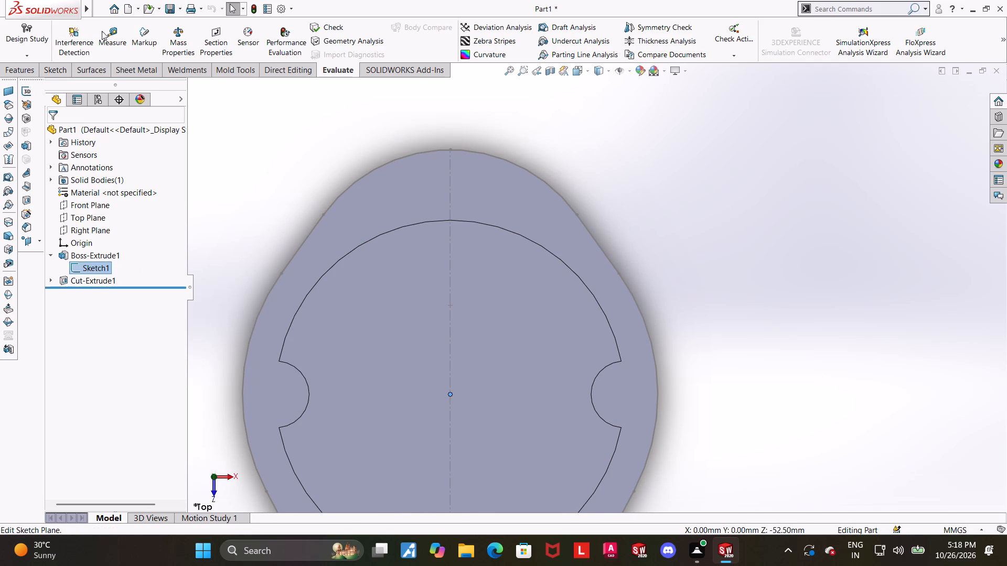
left_click(23, 69)
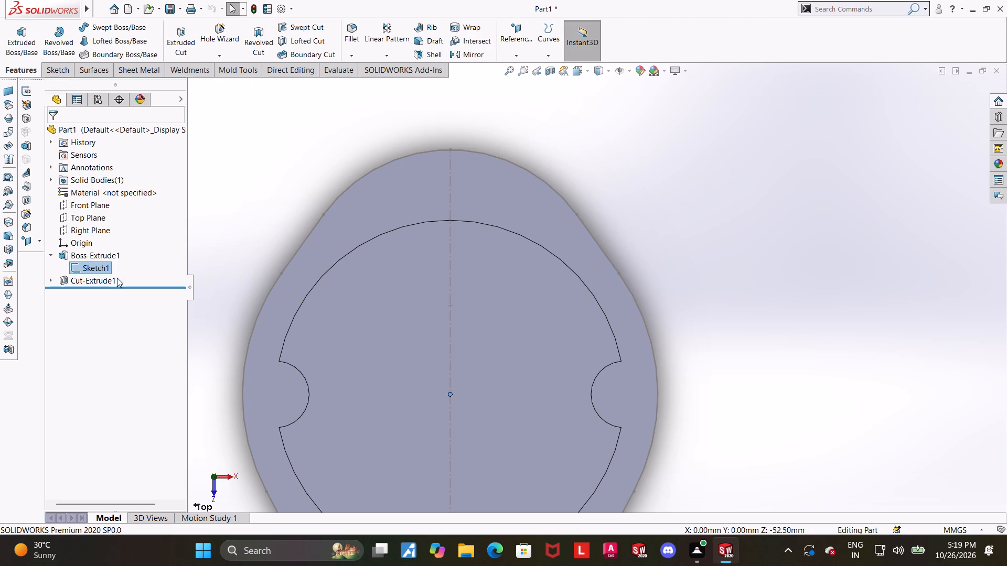
left_click(99, 268)
left_click(109, 241)
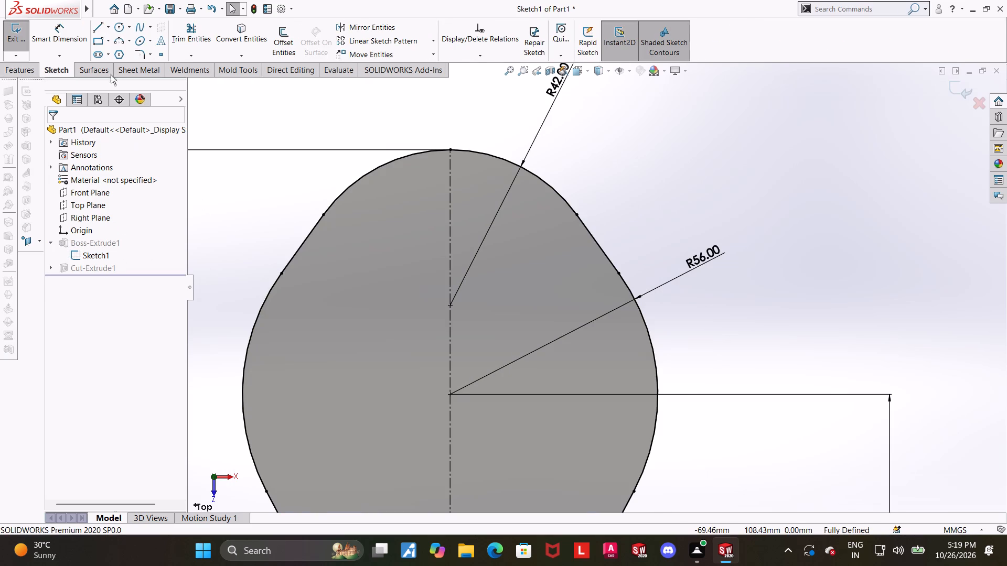
left_click(166, 56)
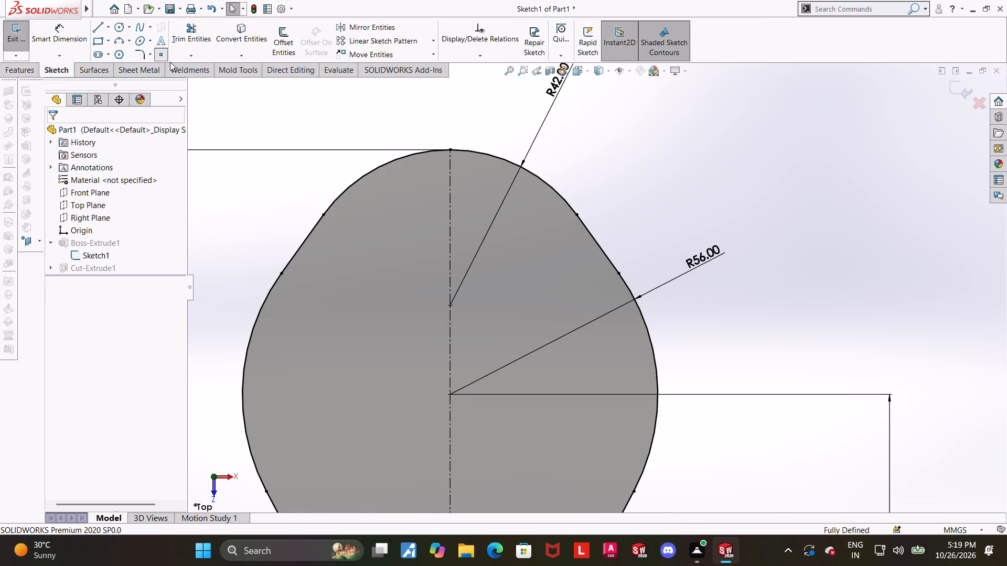
left_click(452, 194)
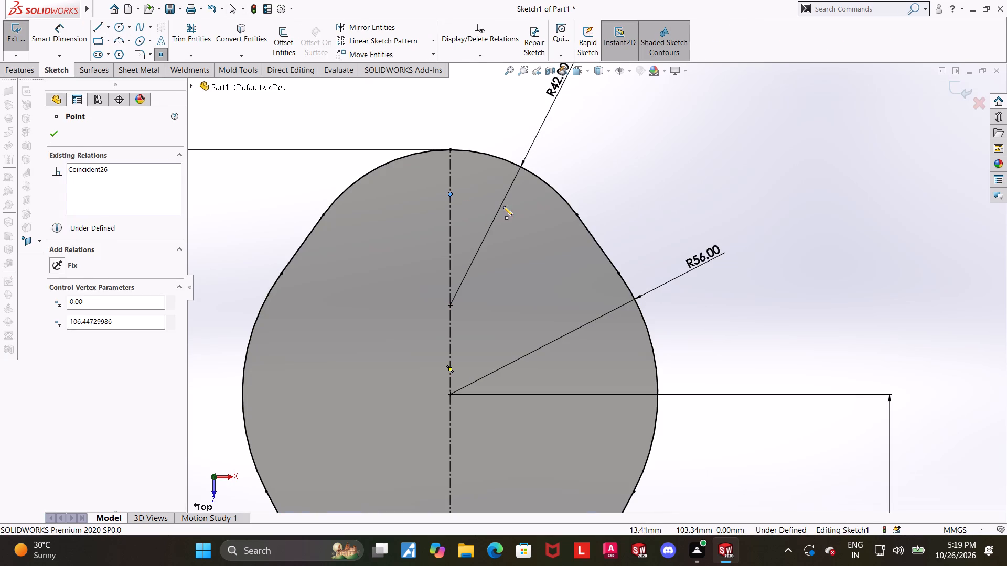
key("Escape")
Dimension the new point 56.5 mm from the centre of the R56 arcs and exit the sketch.
left_click(48, 21)
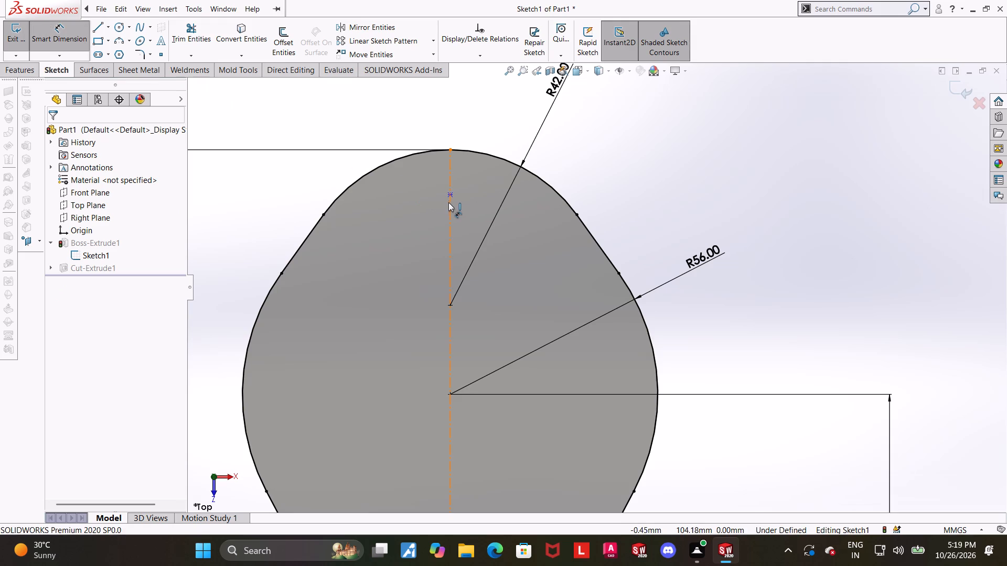
left_click(451, 195)
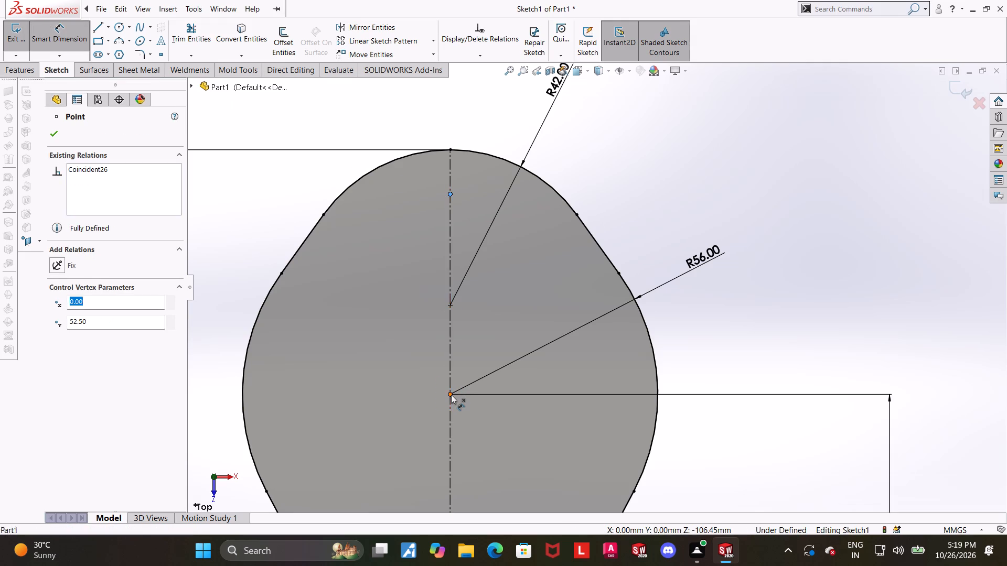
left_click(451, 395)
scroll(430, 368, "up", 1)
left_click(283, 331)
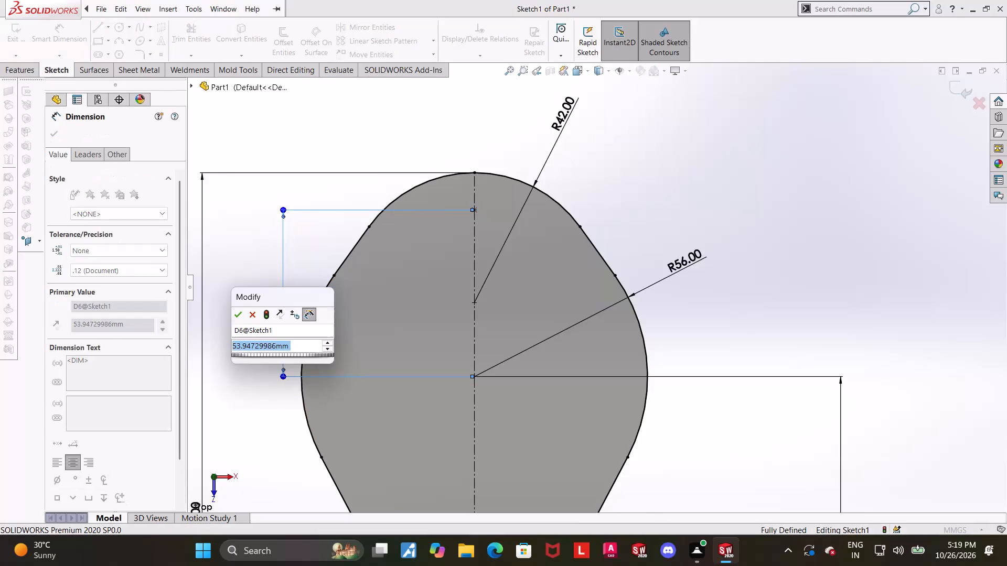
type("56.")
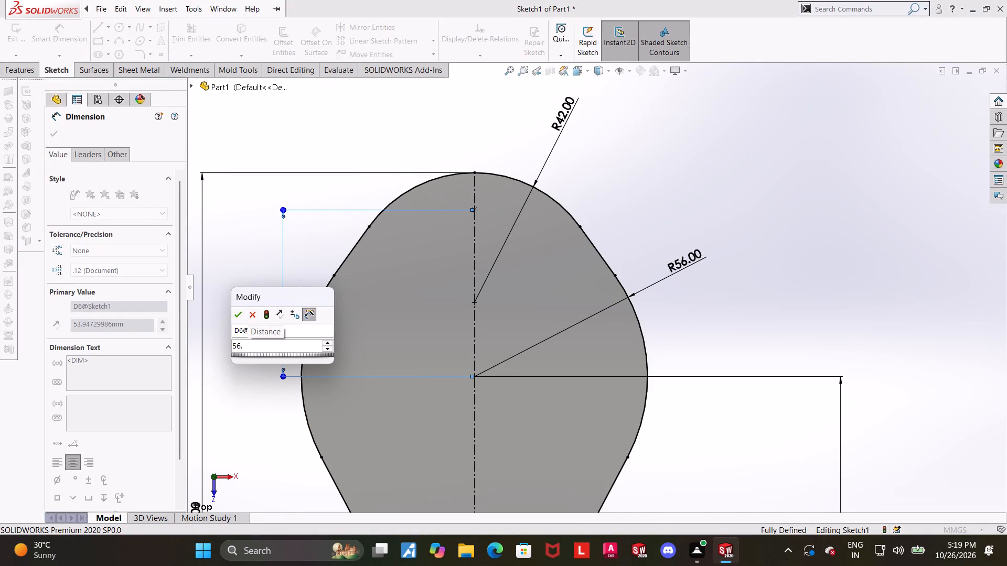
key("5")
key("Return")
key("Escape")
key("Escape")
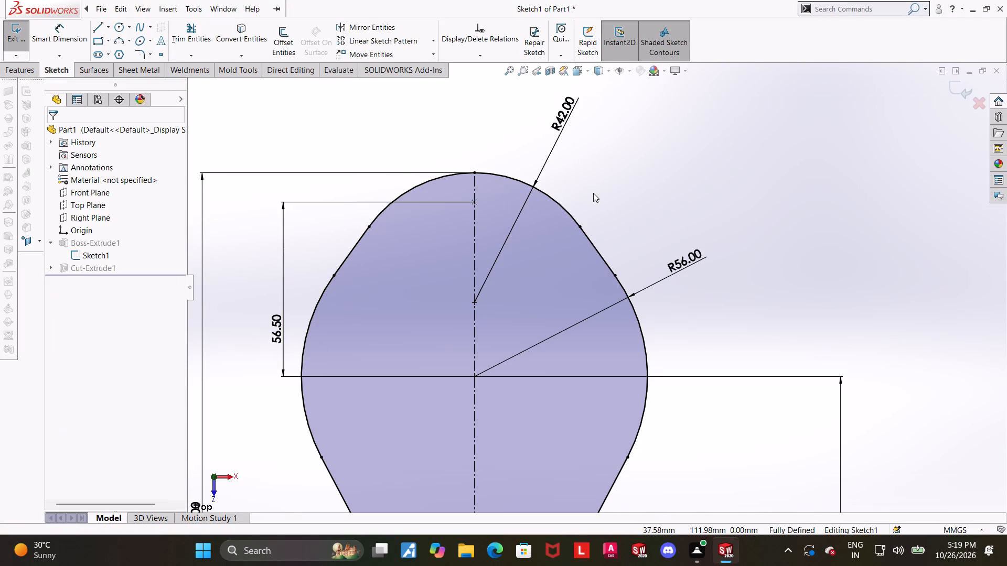
scroll(624, 268, "up", 1)
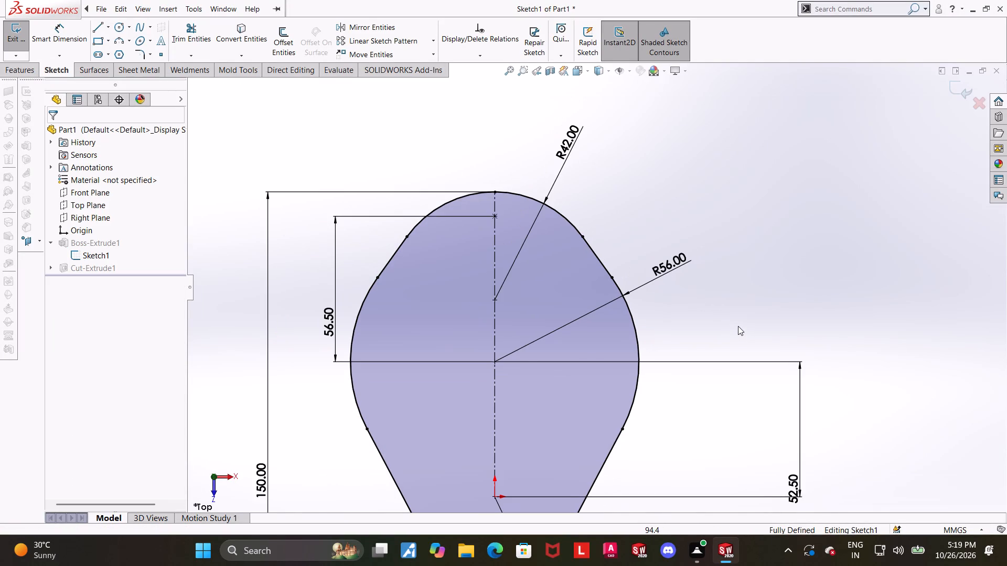
scroll(738, 326, "up", 2)
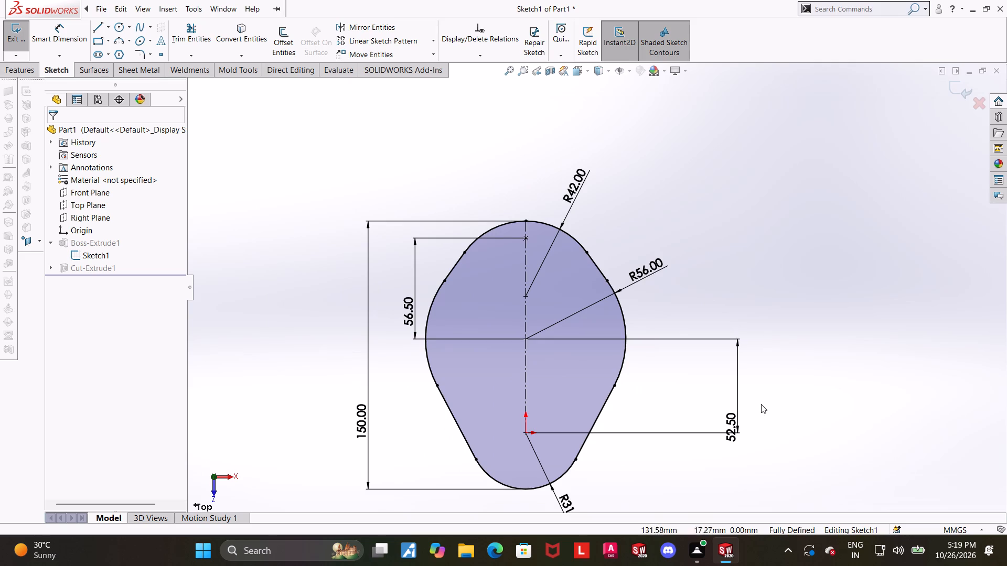
scroll(622, 373, "down", 1)
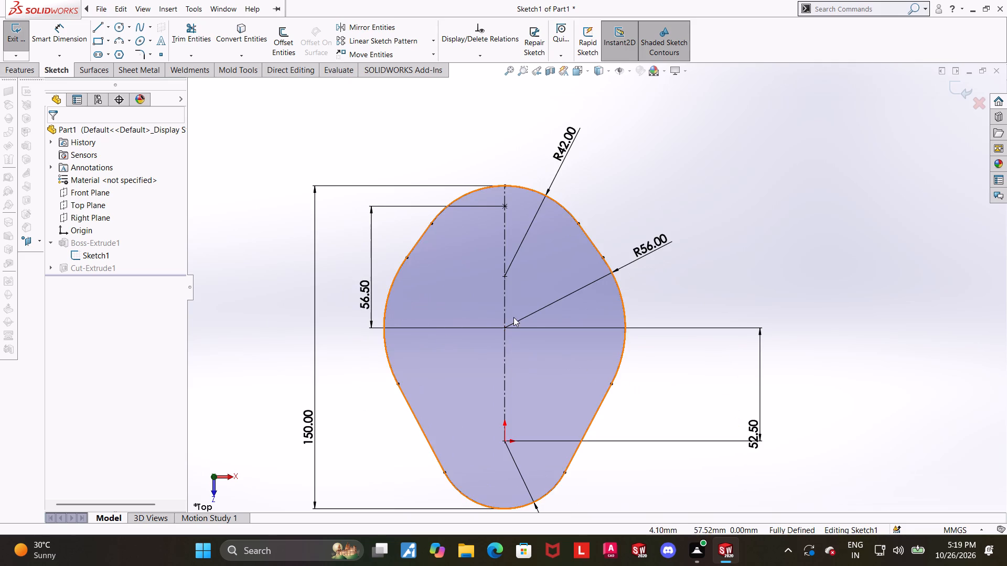
scroll(738, 291, "down", 1)
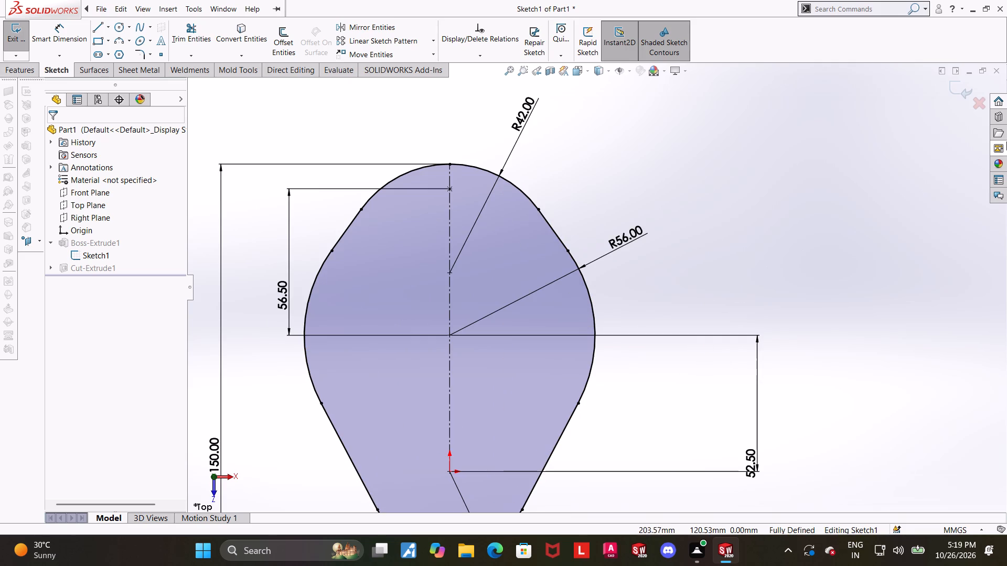
left_click(958, 91)
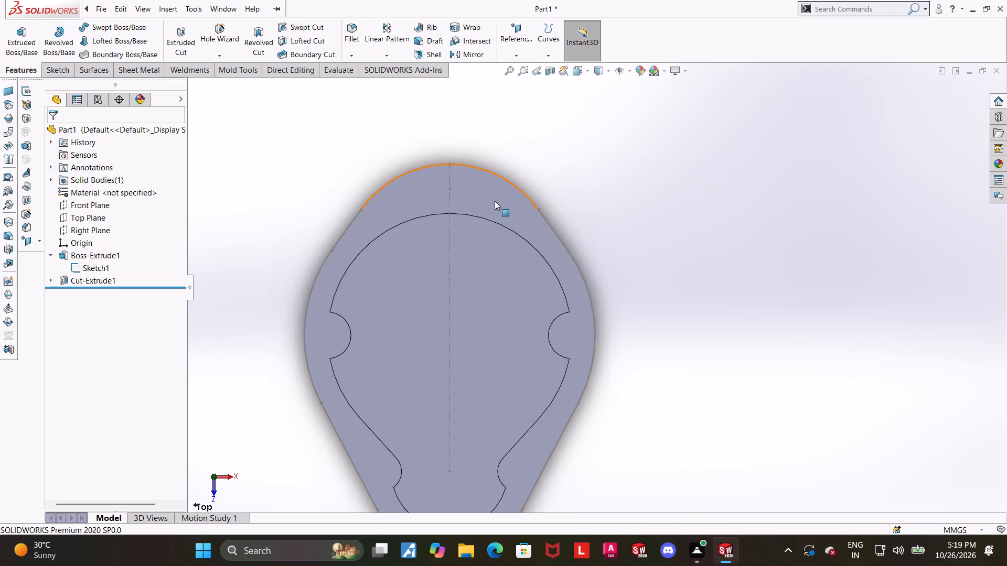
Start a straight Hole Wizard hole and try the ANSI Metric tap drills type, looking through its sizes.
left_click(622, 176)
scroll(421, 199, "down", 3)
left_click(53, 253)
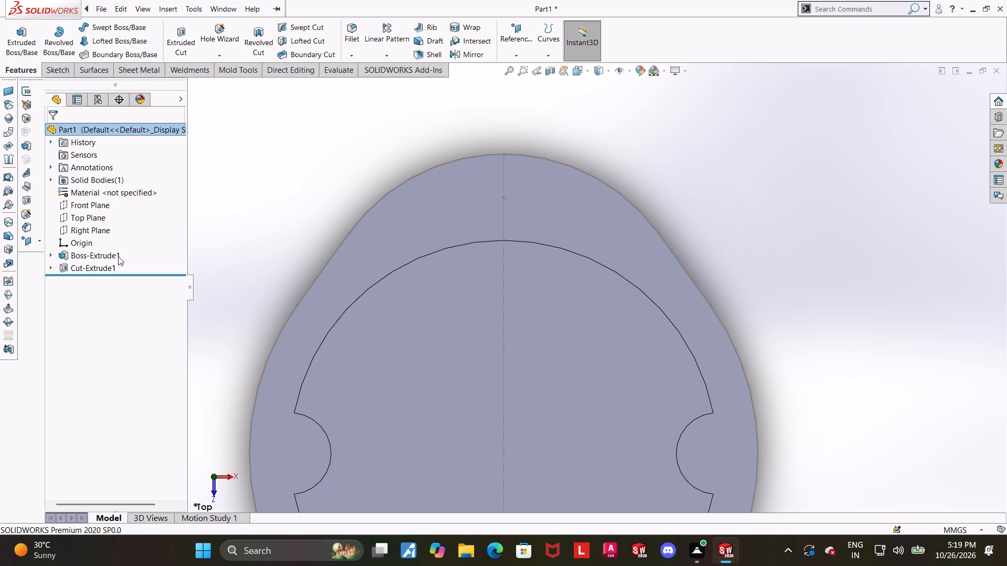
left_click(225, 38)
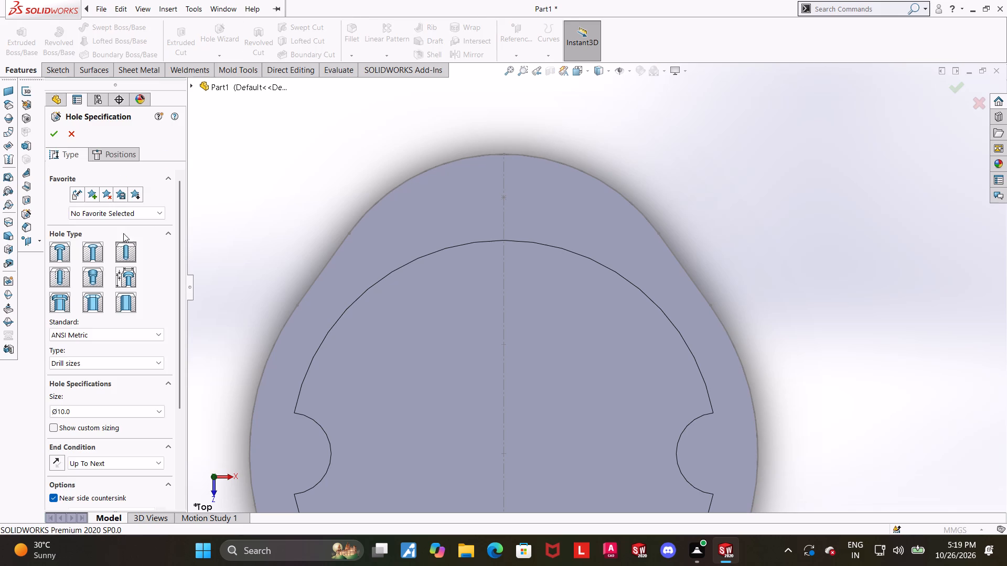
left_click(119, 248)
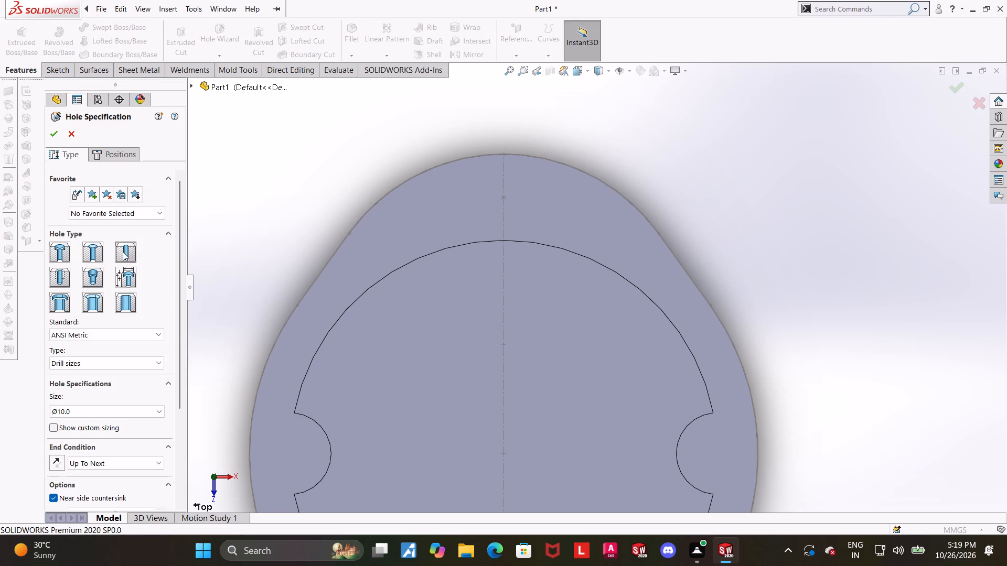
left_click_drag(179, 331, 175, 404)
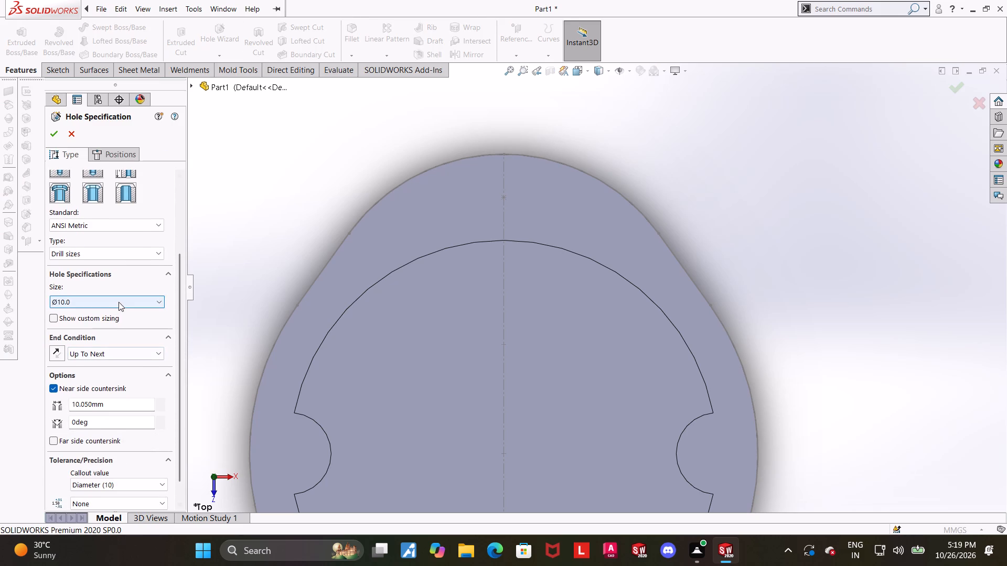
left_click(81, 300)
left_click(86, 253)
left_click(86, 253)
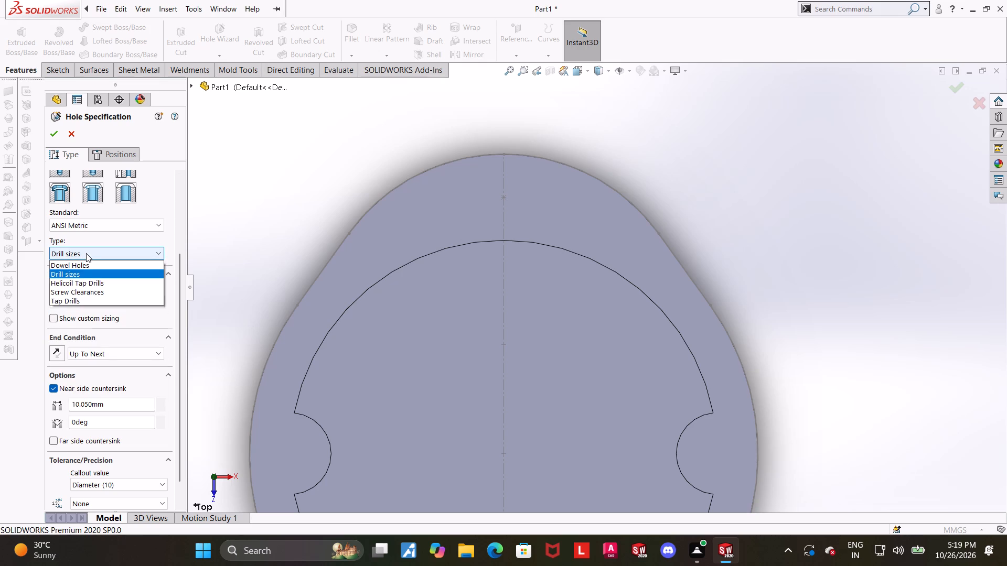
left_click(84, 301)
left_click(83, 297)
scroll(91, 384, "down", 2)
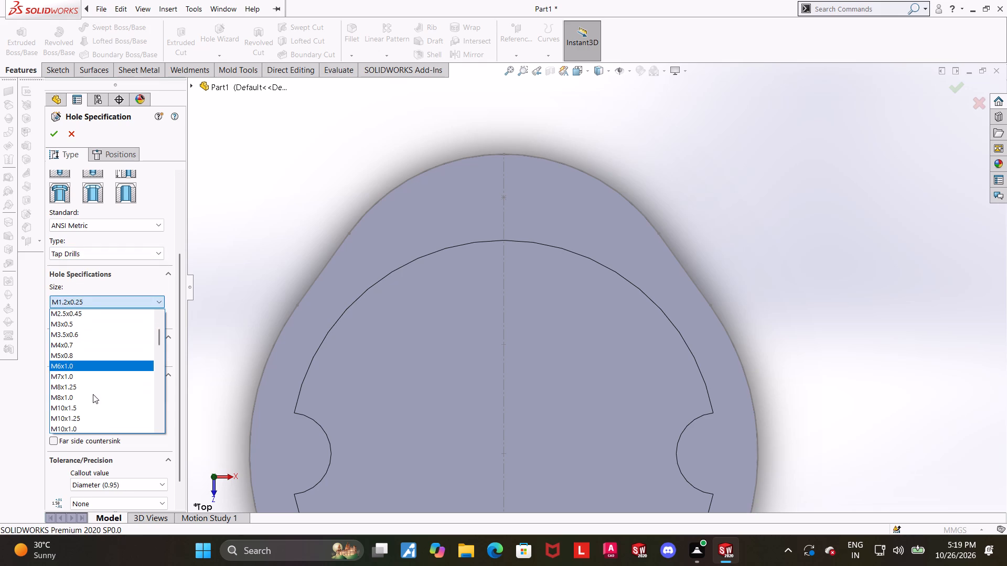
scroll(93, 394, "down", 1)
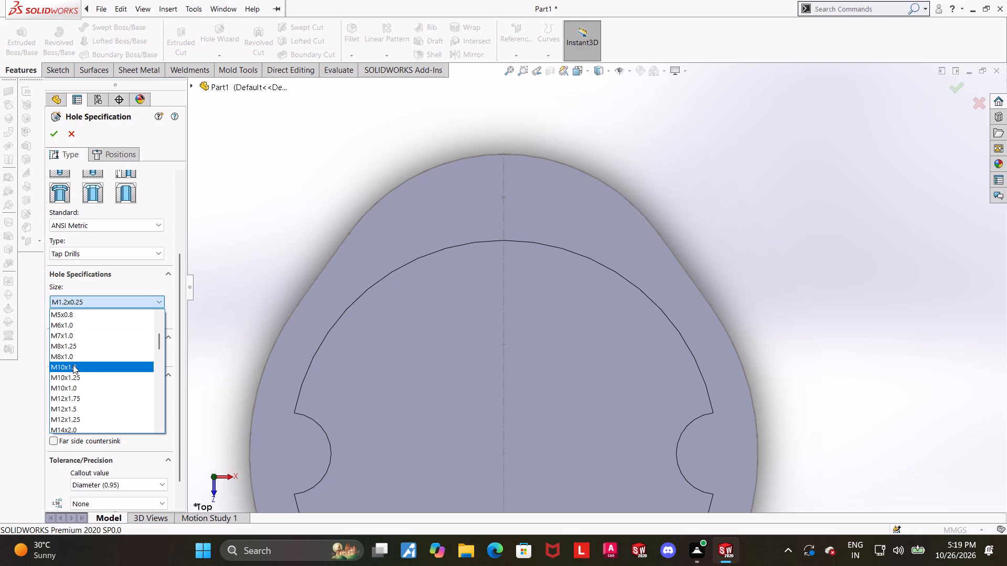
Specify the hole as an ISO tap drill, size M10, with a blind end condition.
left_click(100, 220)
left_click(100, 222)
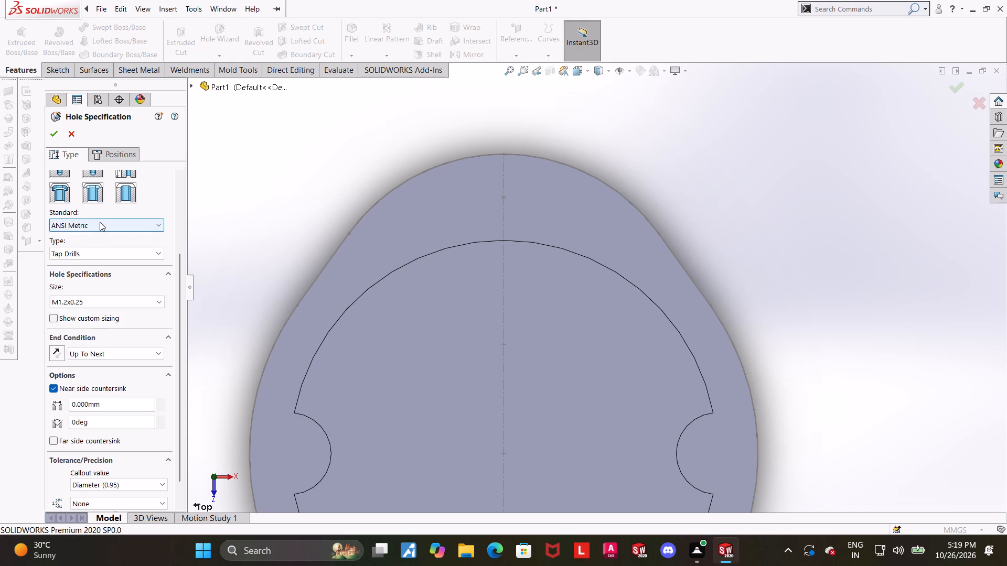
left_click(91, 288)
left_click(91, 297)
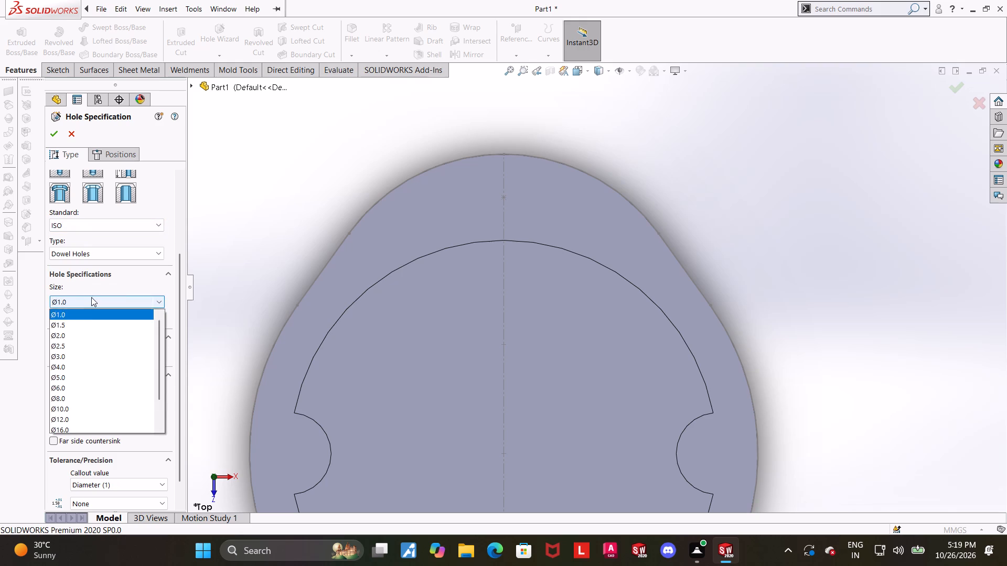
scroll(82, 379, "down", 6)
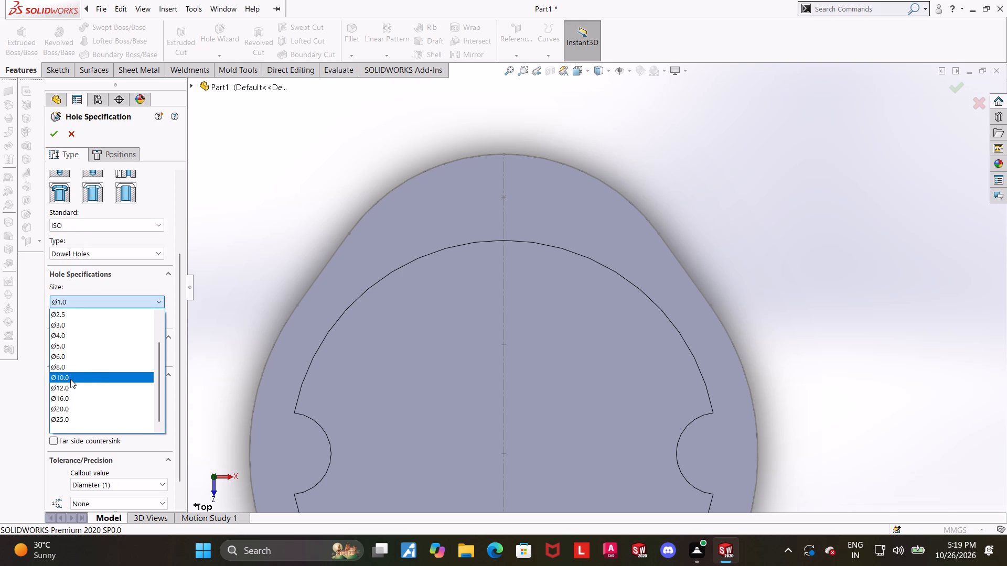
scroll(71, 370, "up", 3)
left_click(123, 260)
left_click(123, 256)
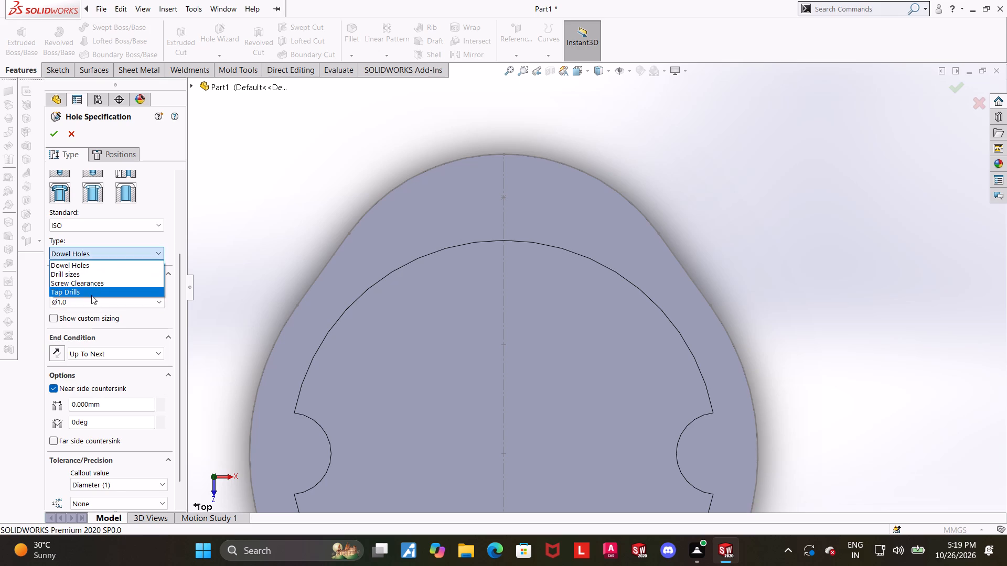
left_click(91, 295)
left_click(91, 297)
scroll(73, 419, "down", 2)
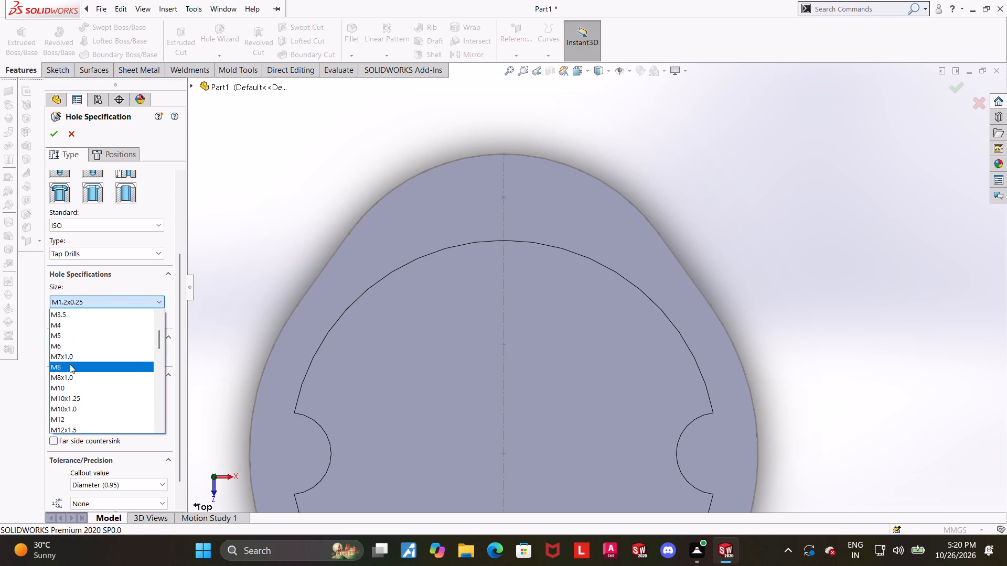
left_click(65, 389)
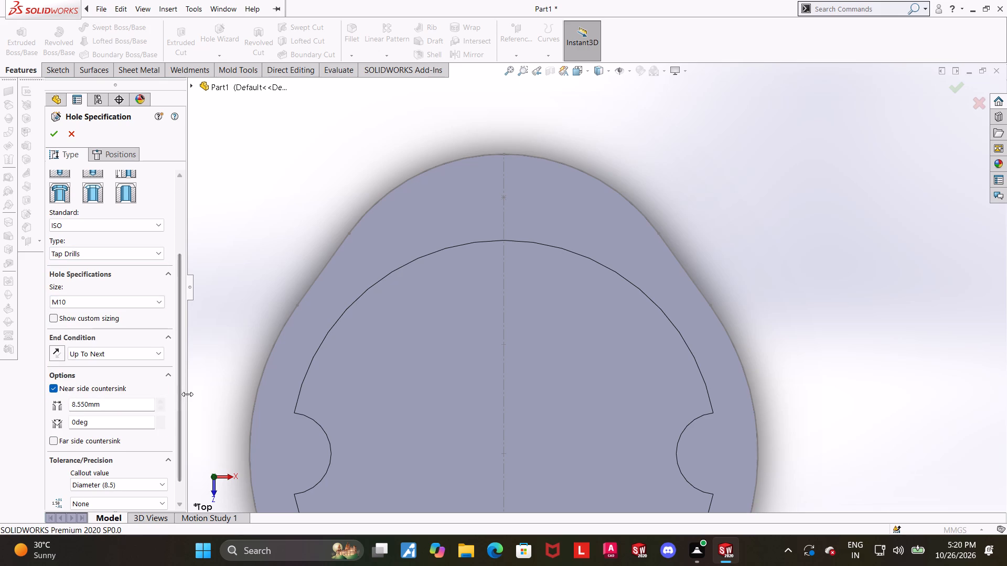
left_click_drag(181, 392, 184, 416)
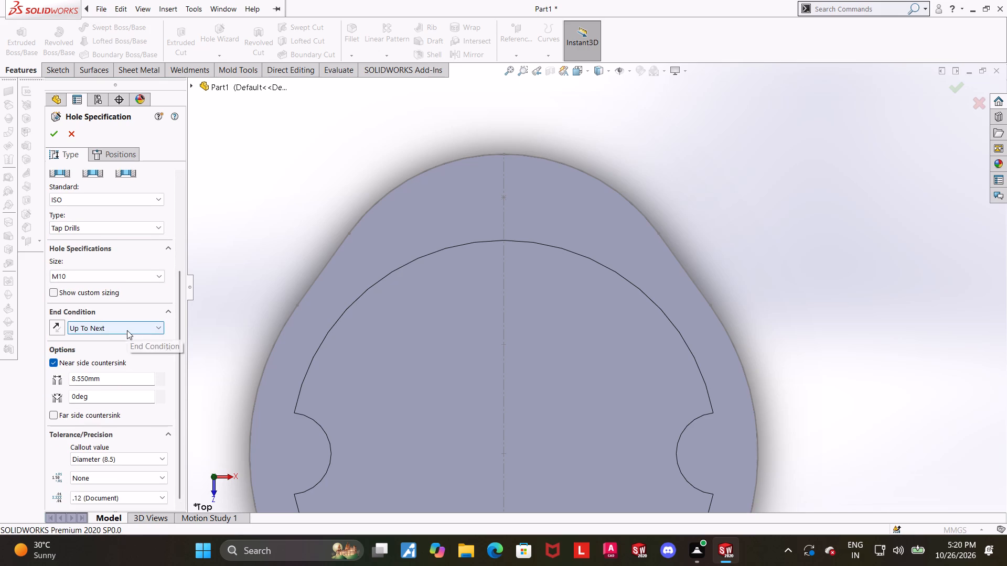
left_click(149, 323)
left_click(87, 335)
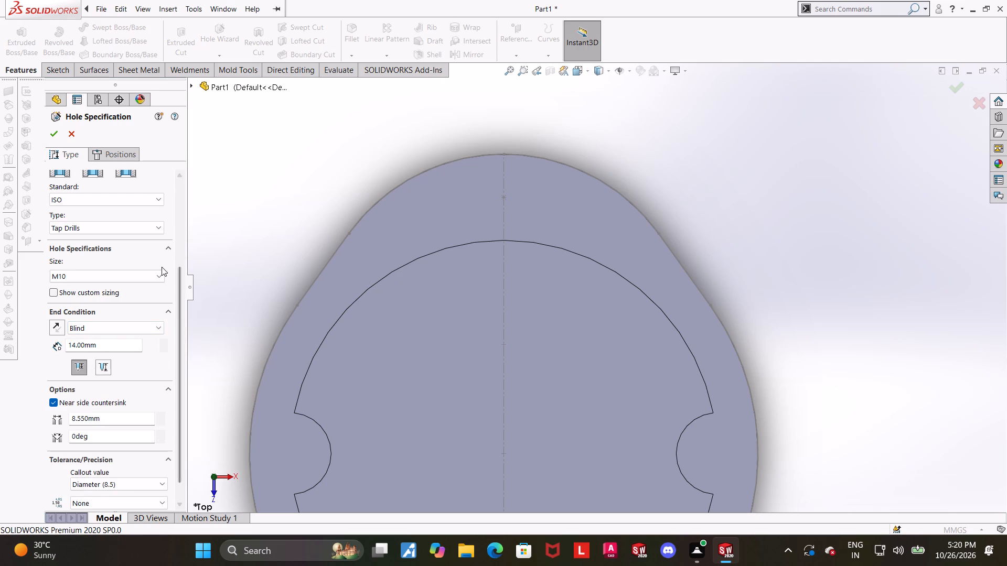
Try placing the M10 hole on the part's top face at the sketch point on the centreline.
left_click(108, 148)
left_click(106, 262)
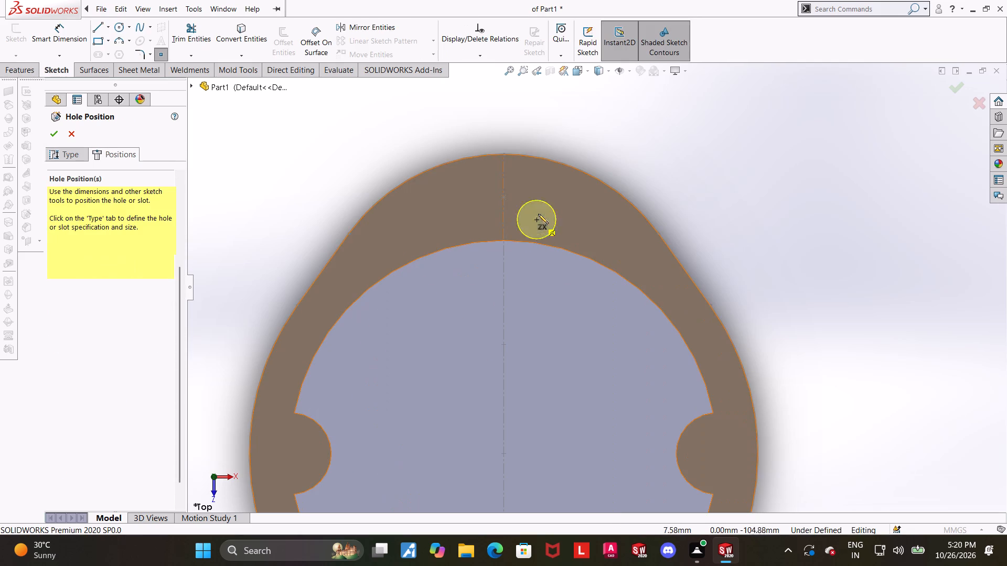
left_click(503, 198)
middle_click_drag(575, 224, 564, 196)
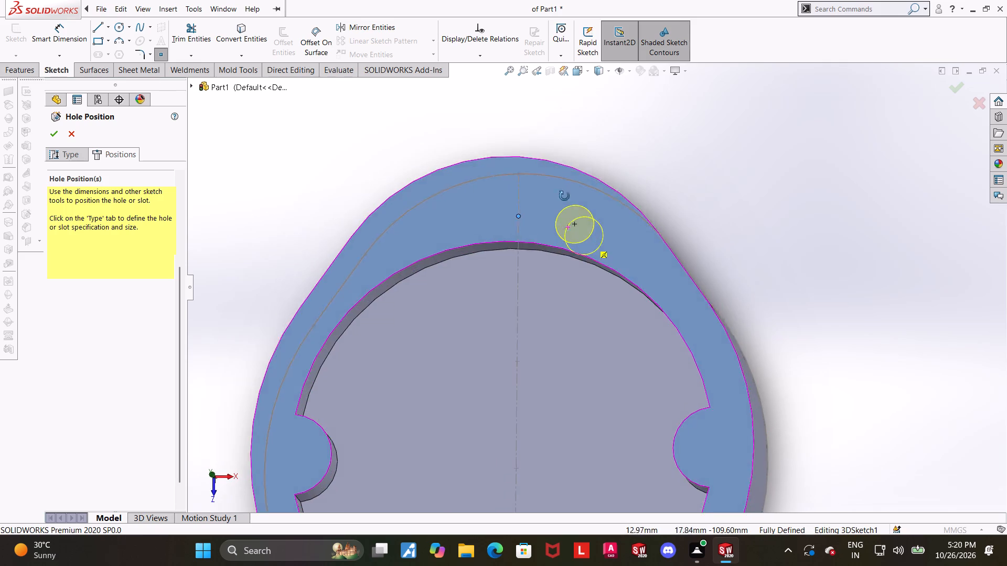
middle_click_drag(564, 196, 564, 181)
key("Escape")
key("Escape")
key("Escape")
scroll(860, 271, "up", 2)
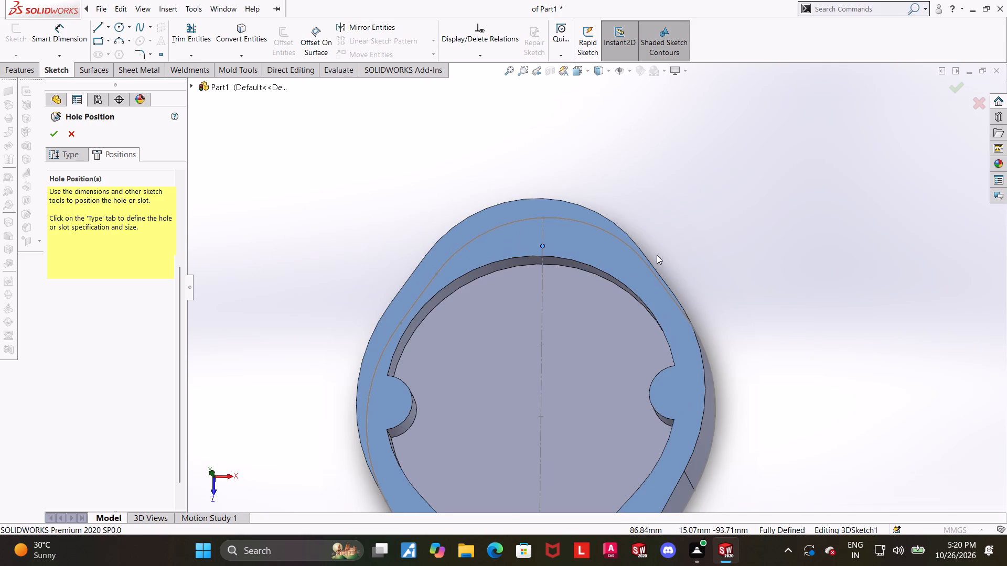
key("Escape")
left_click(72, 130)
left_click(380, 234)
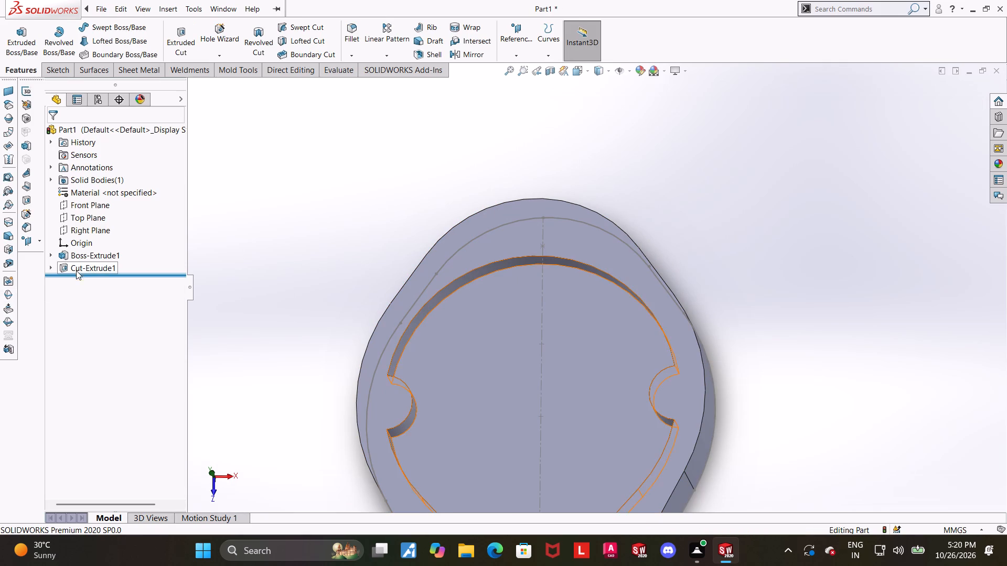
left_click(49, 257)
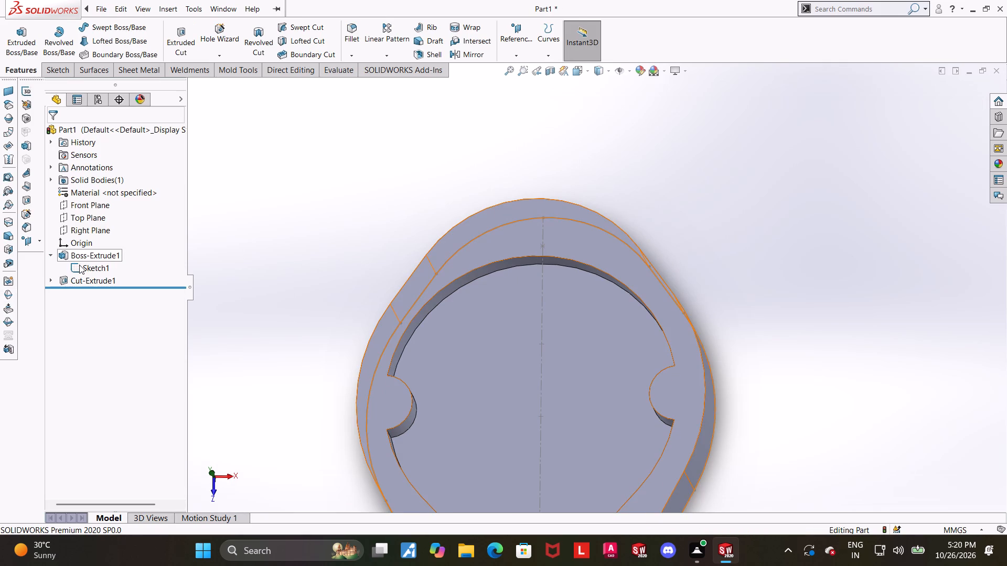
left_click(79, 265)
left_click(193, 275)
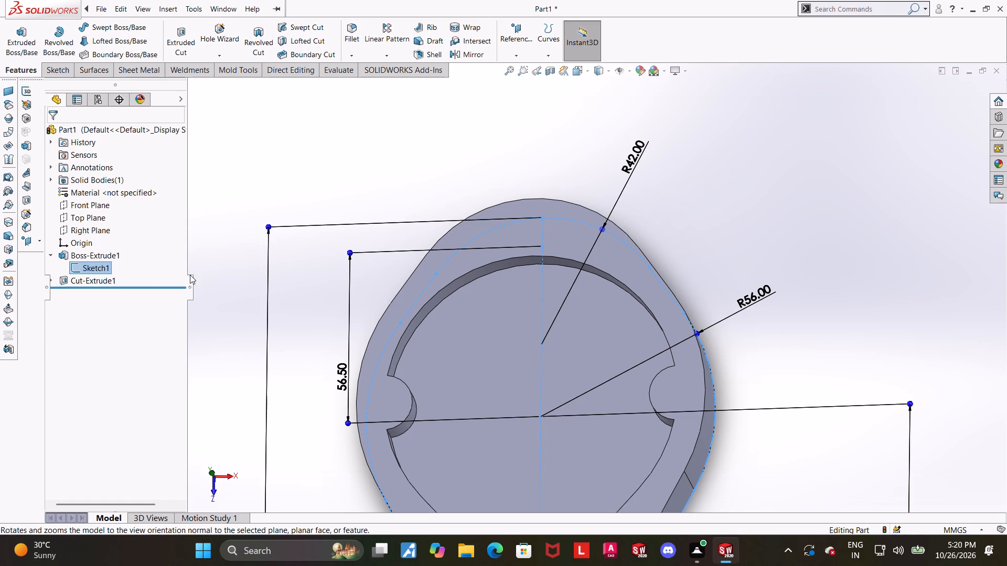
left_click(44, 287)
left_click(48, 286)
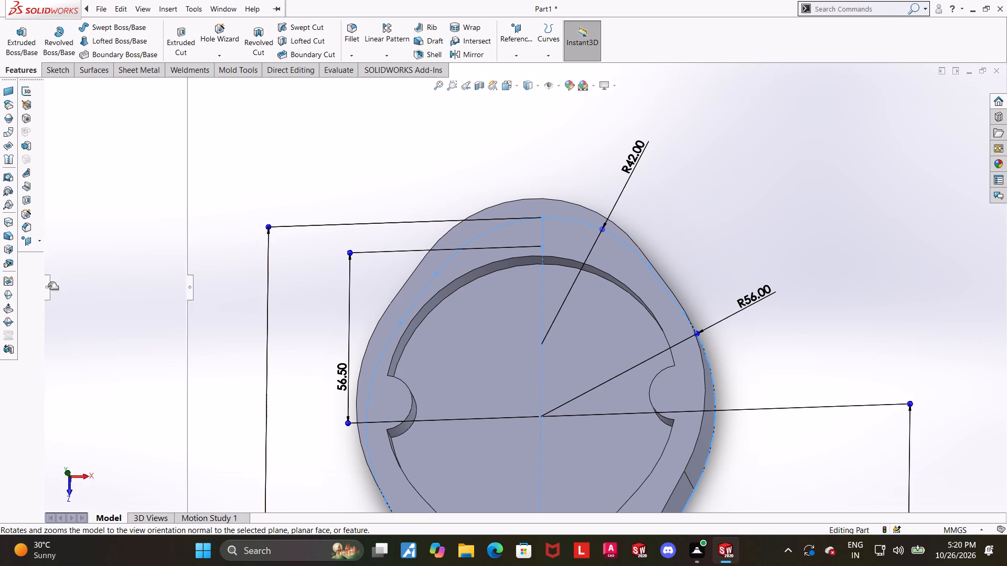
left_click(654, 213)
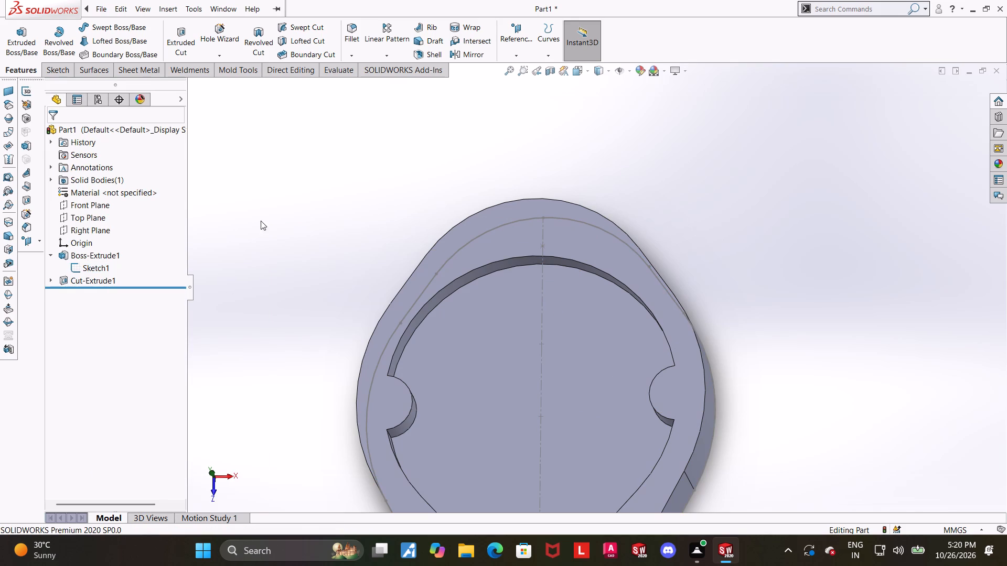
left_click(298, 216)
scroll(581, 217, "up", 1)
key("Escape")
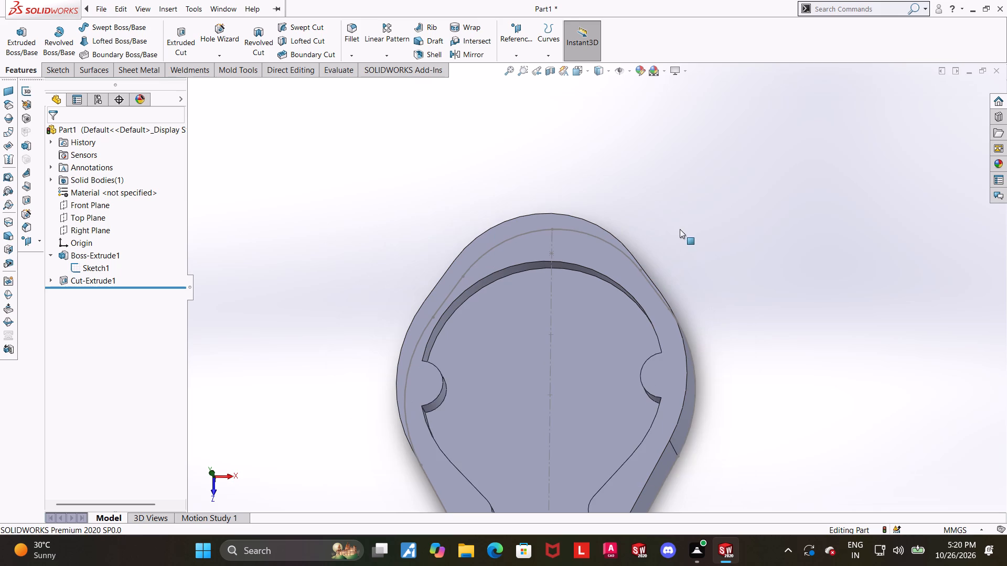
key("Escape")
Facing the part's top face squarely, start an ISO M10 tap drill hole with a blind end condition, 14 mm deep.
left_click(567, 244)
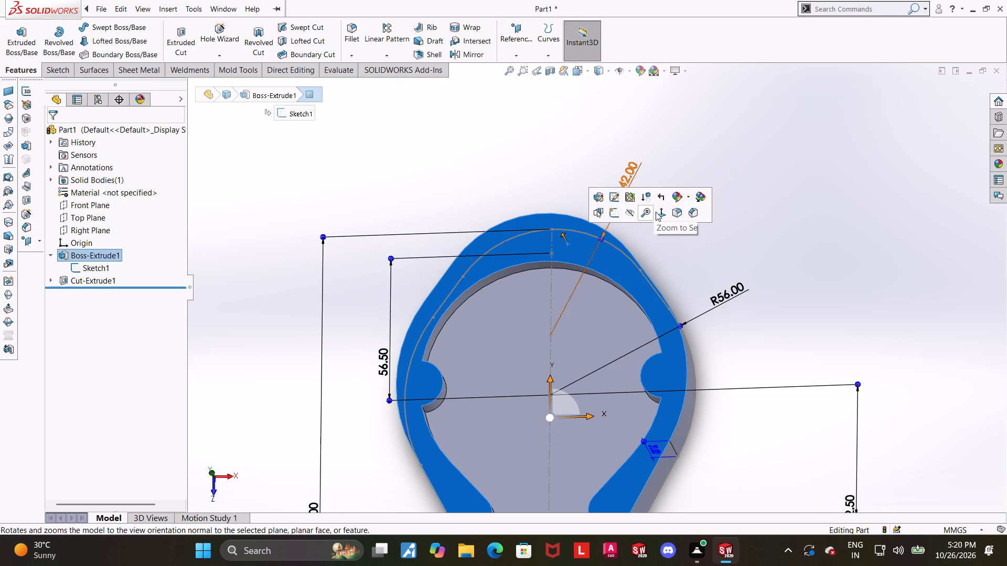
left_click(656, 212)
left_click(788, 275)
scroll(675, 97, "down", 3)
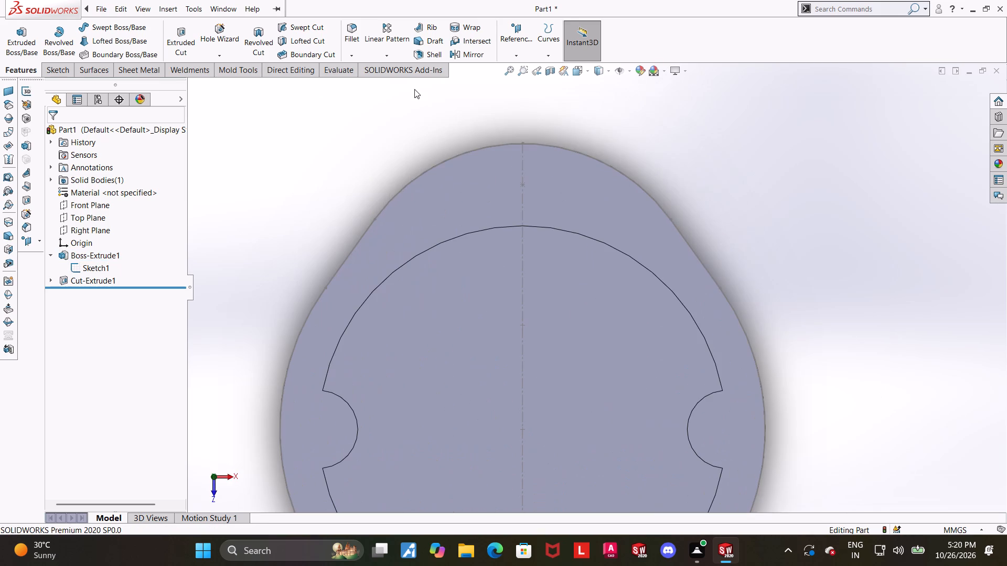
left_click(228, 27)
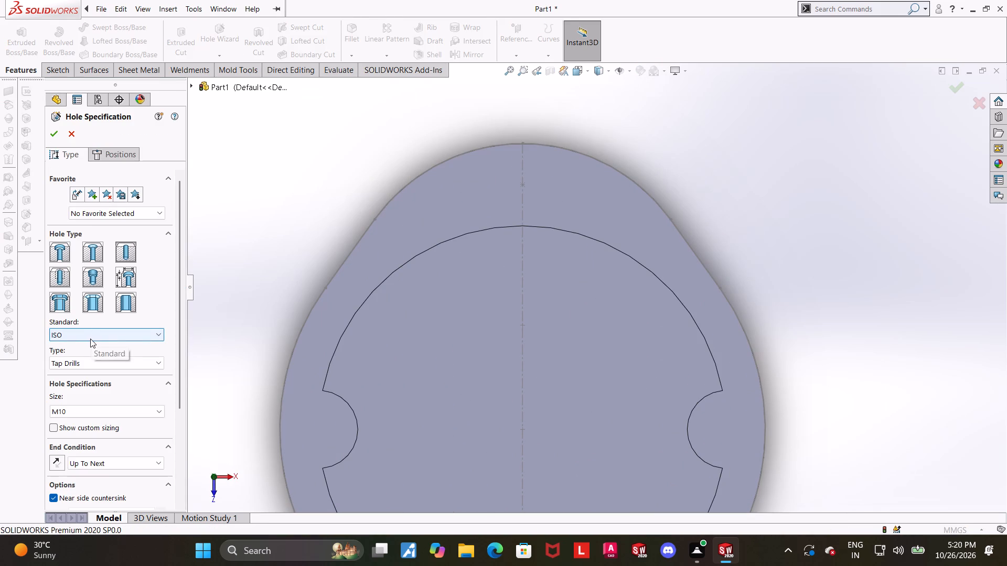
left_click_drag(179, 328, 181, 357)
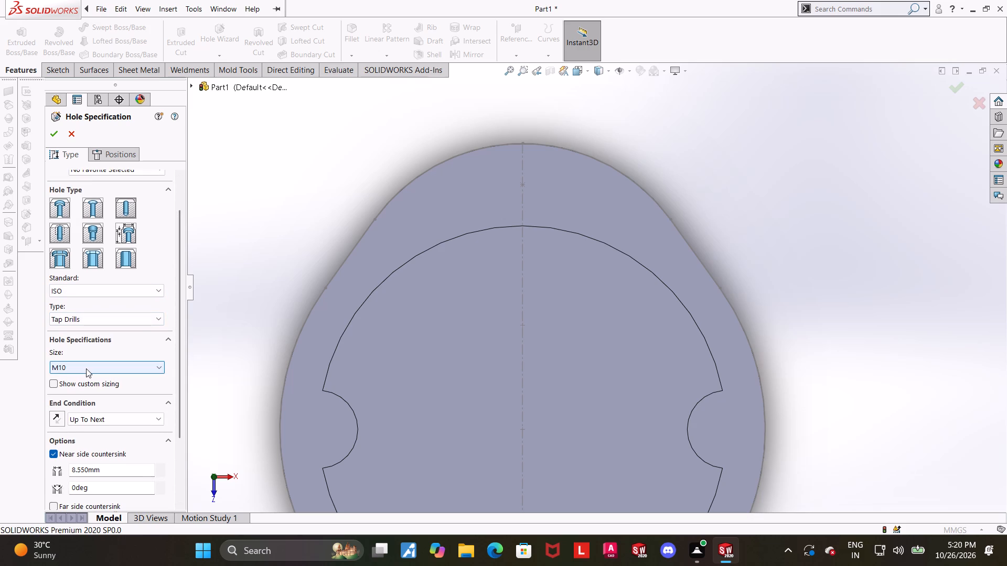
left_click(99, 414)
left_click(98, 428)
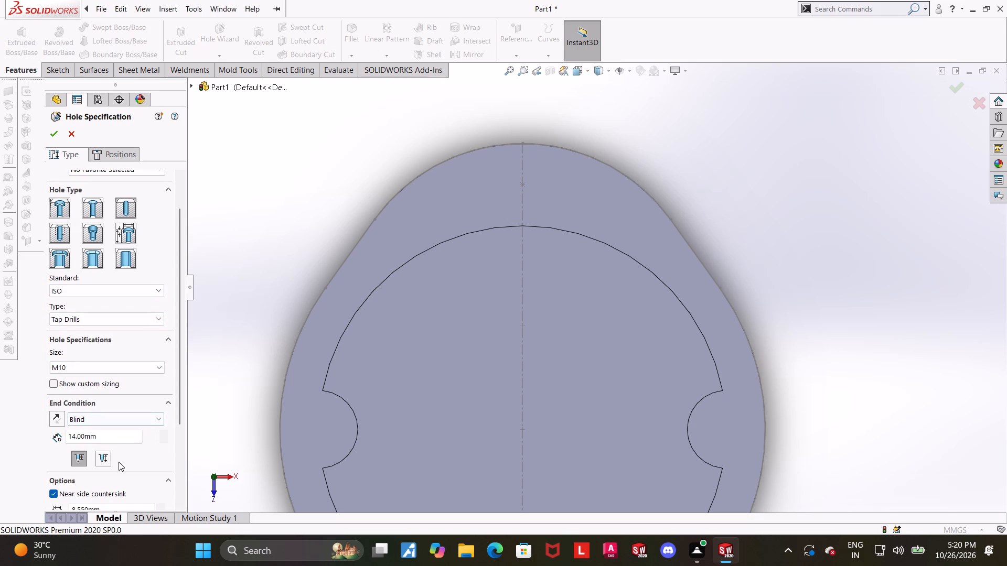
Place the hole through a 3D sketch on the top face and align it Along Y with the base-sketch point on the centreline.
left_click(115, 153)
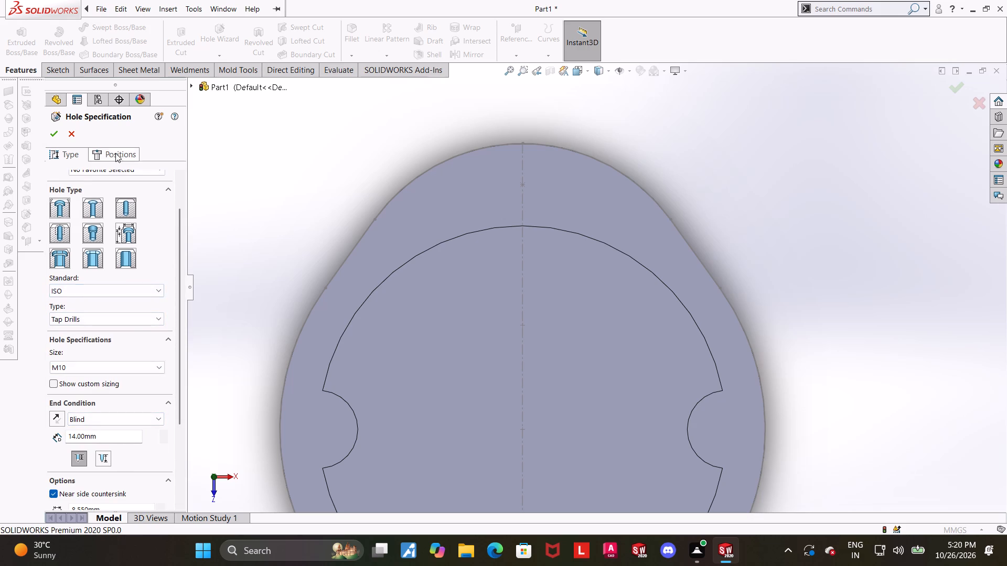
left_click(113, 269)
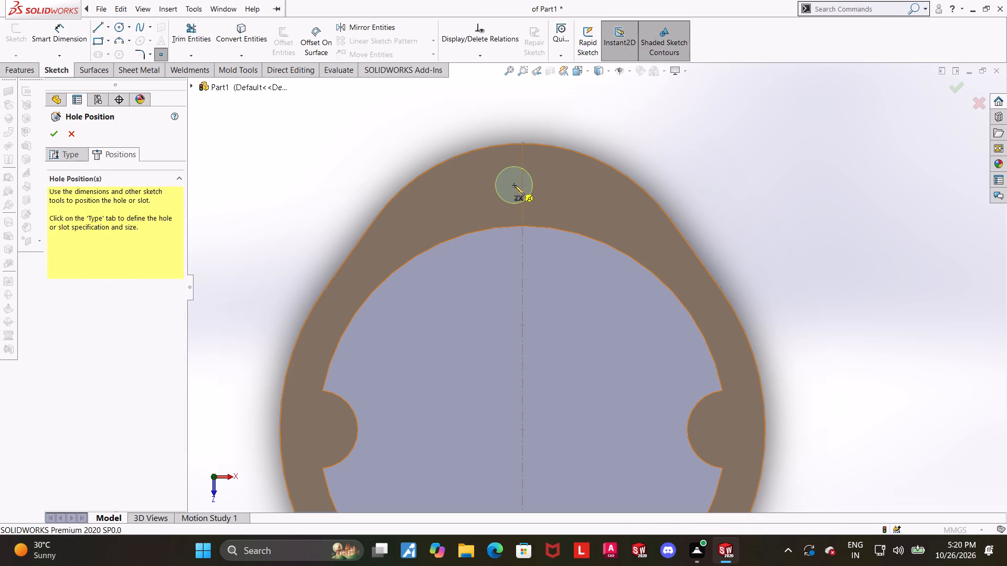
left_click(514, 185)
key("Escape")
left_click(521, 185)
left_click(512, 187, "ctrl")
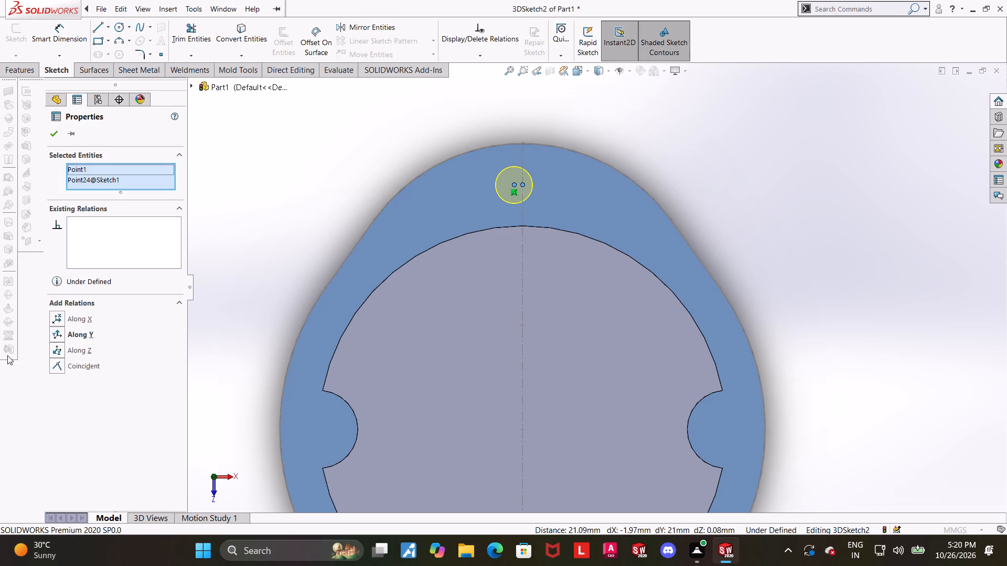
left_click(62, 346)
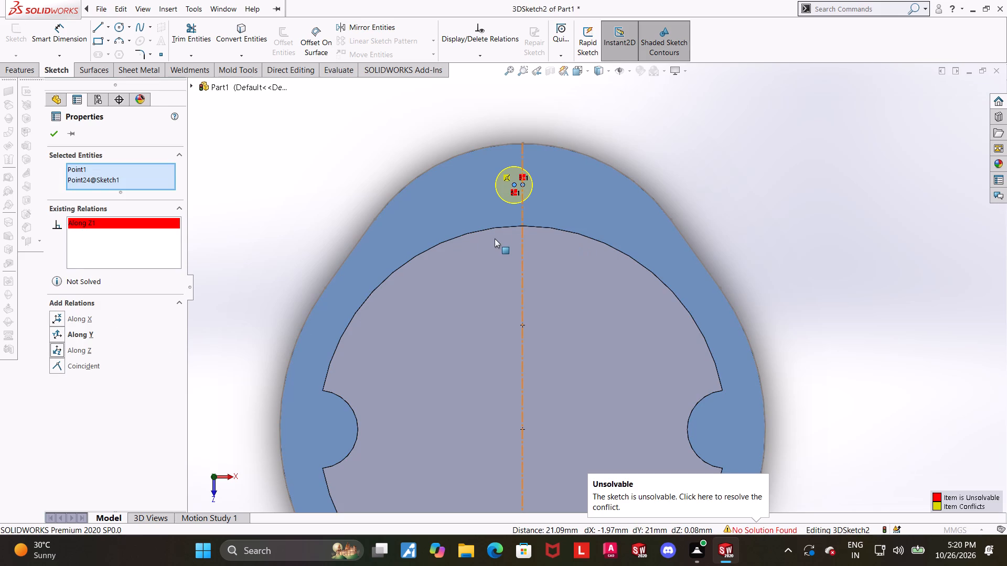
key("ctrl+z")
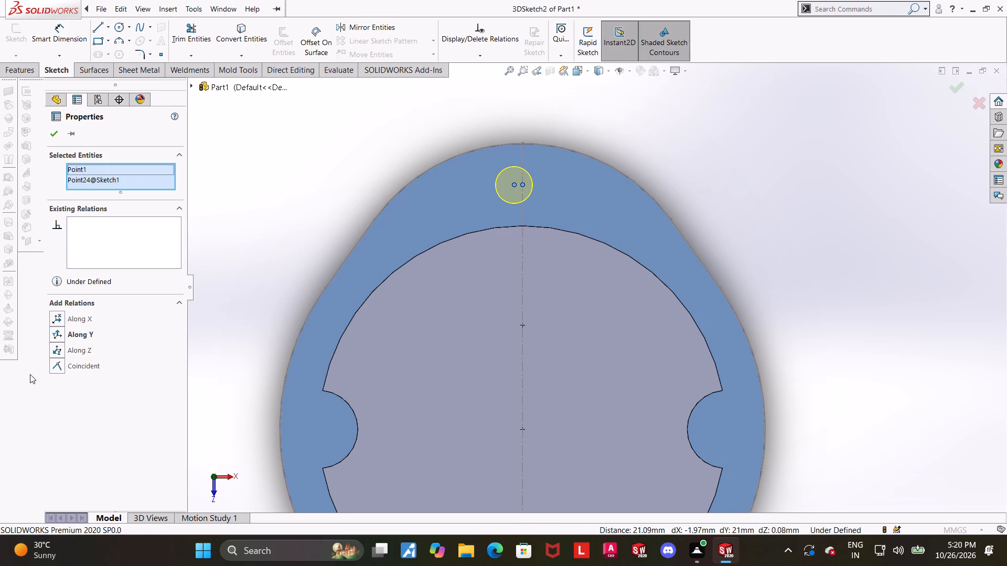
left_click(58, 330)
left_click(385, 170)
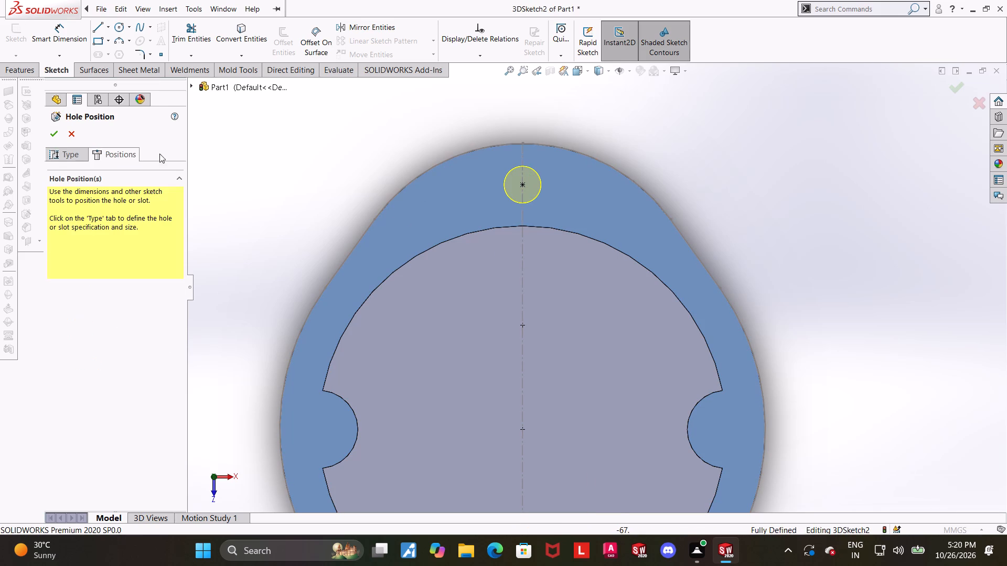
left_click(53, 133)
Section the part along the Right Plane, seen from the right side, to inspect the blind hole's profile.
scroll(693, 268, "up", 2)
middle_click_drag(737, 287, 706, 112)
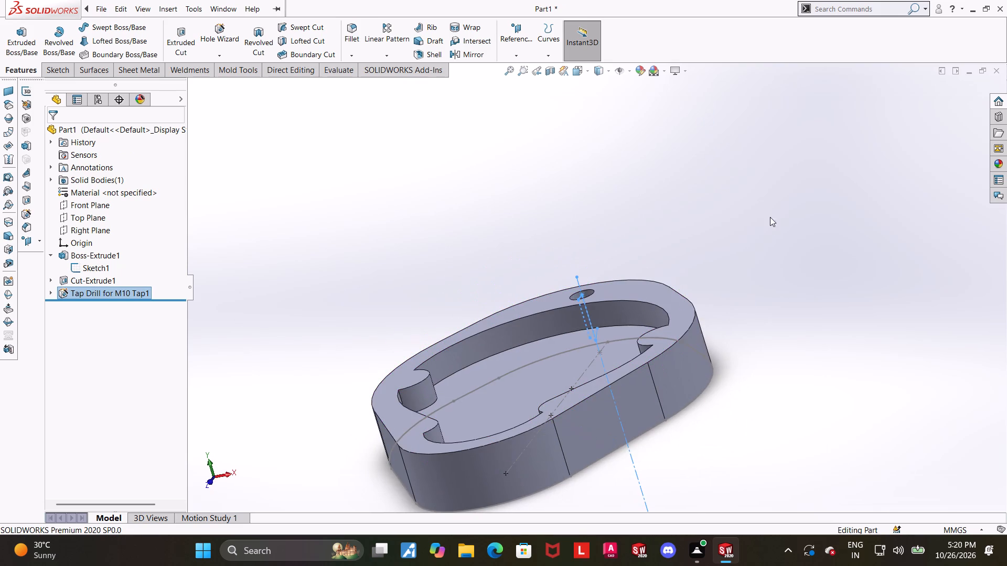
left_click(795, 262)
middle_click_drag(791, 274, 705, 298)
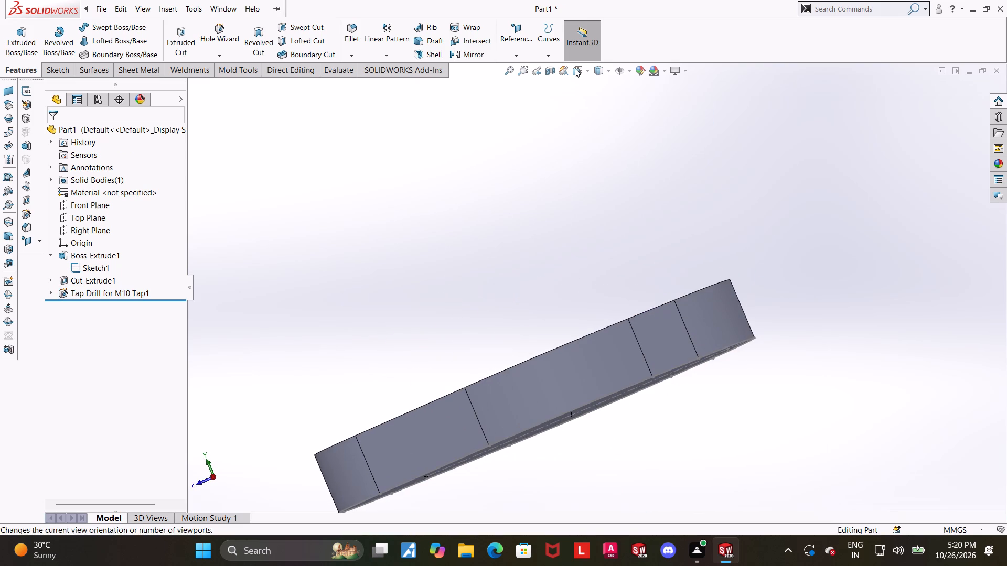
left_click(575, 68)
left_click(489, 368)
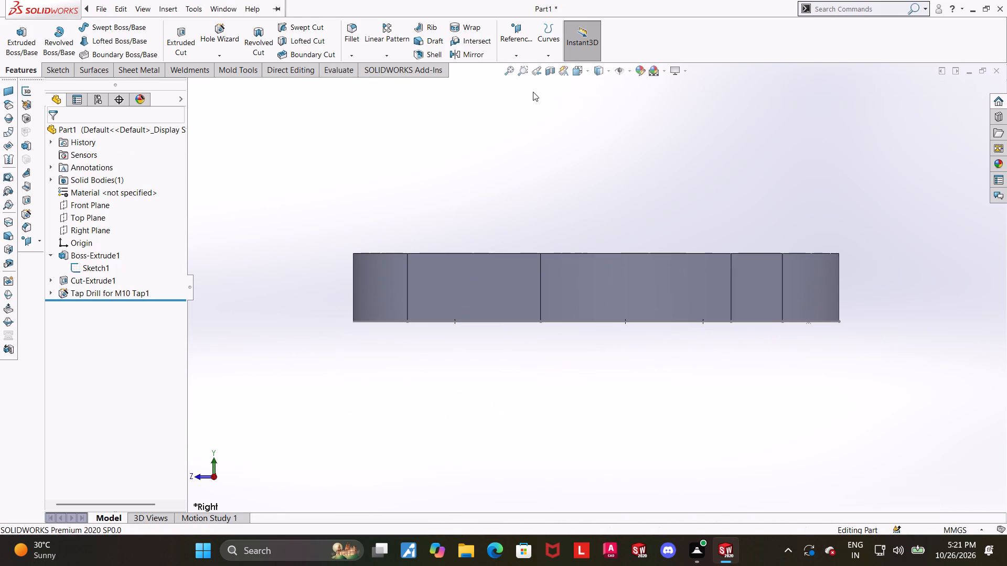
left_click(544, 75)
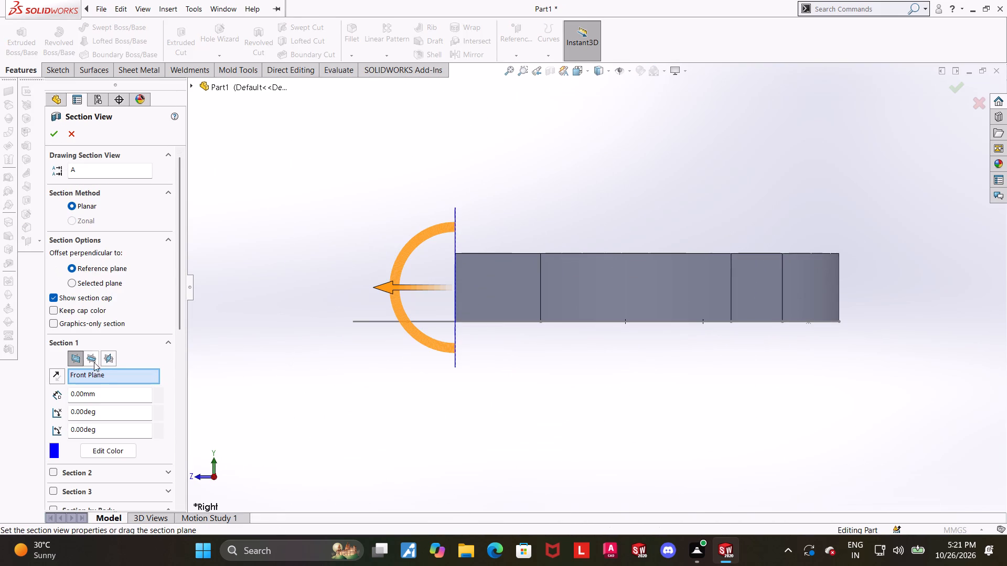
left_click(112, 357)
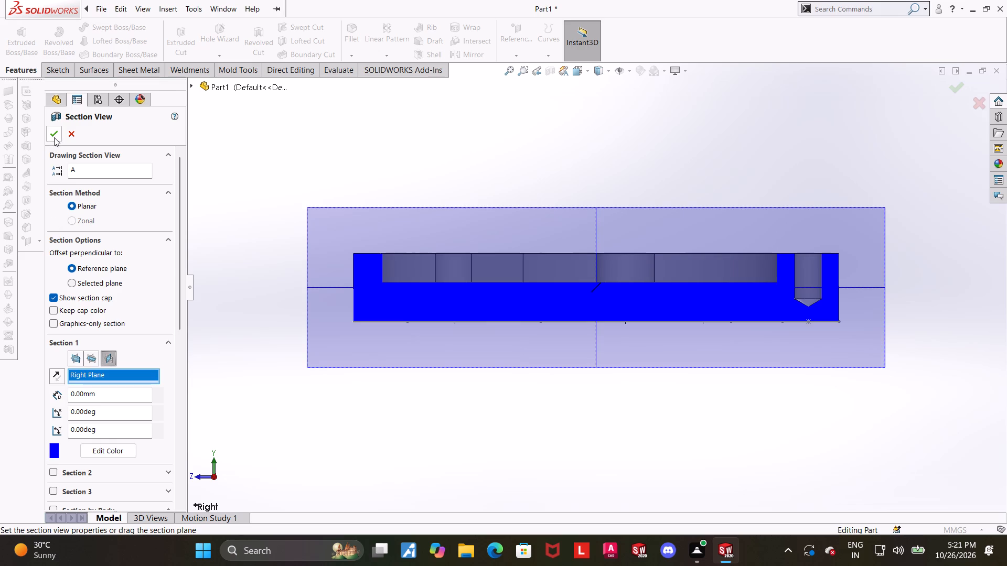
left_click(54, 137)
Measure the distance between the circular edge at the hole's bottom and the part's top face.
scroll(882, 236, "up", 1)
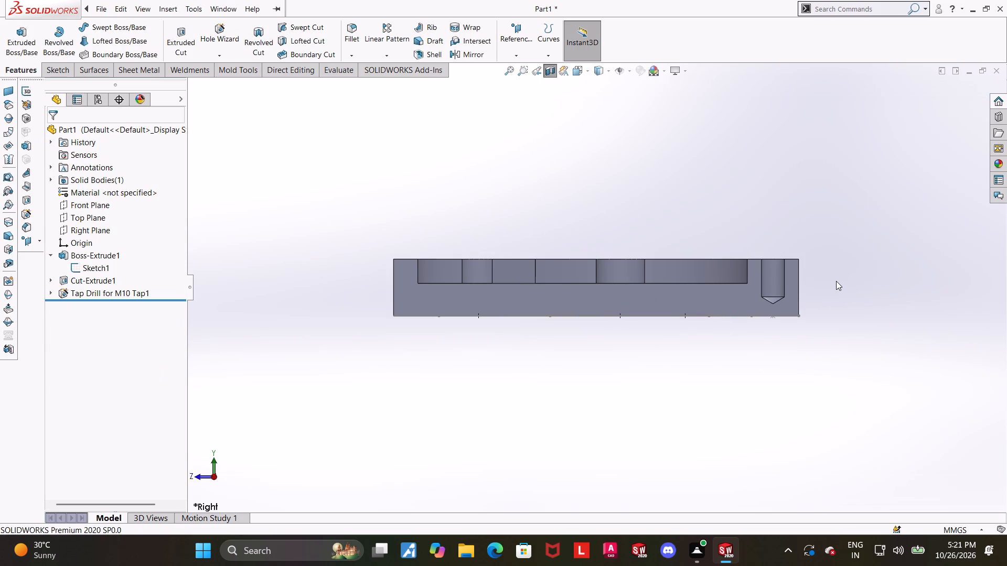
scroll(836, 281, "down", 2)
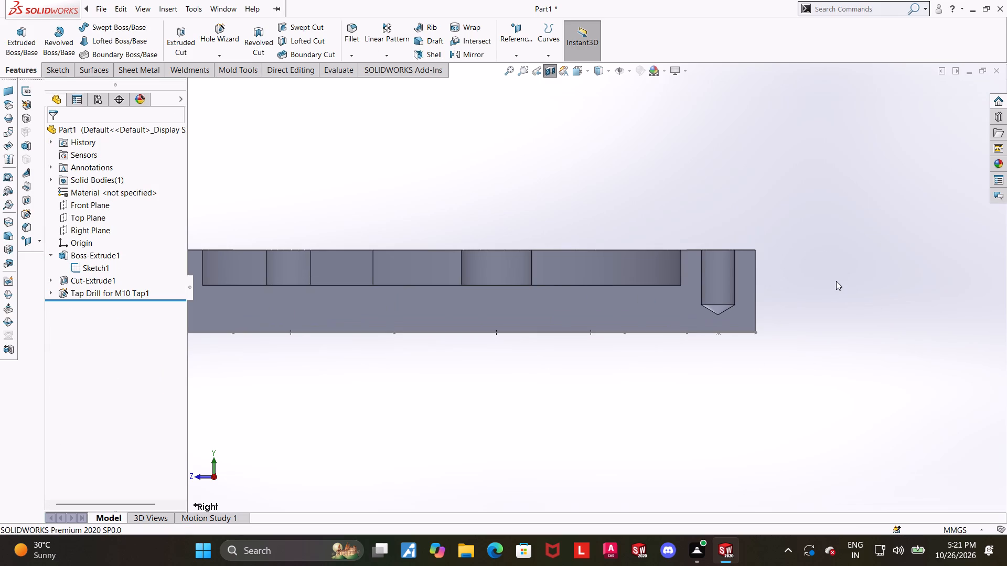
scroll(742, 281, "down", 3)
middle_click_drag(731, 299, 720, 362)
scroll(719, 347, "down", 2)
left_click(355, 66)
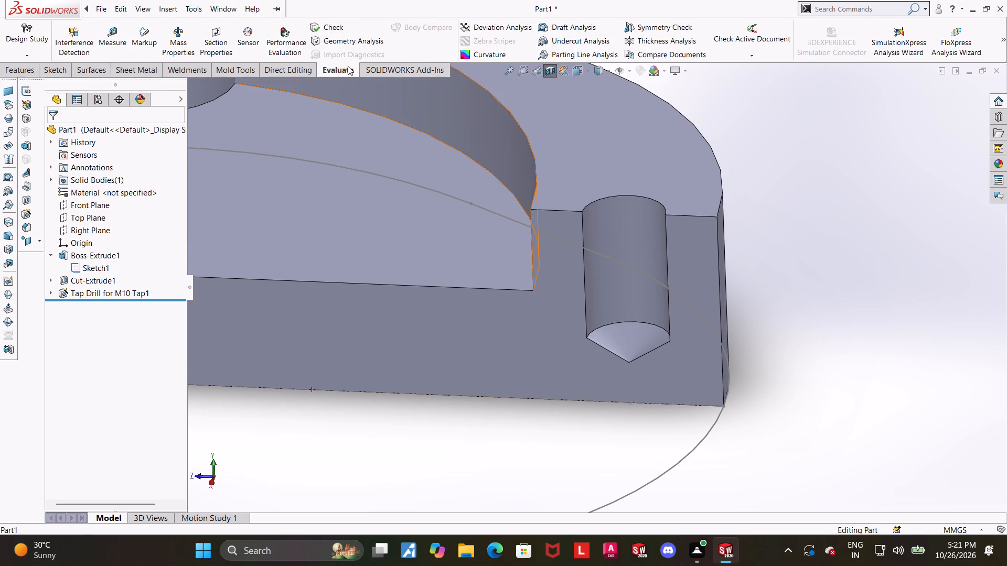
left_click(122, 35)
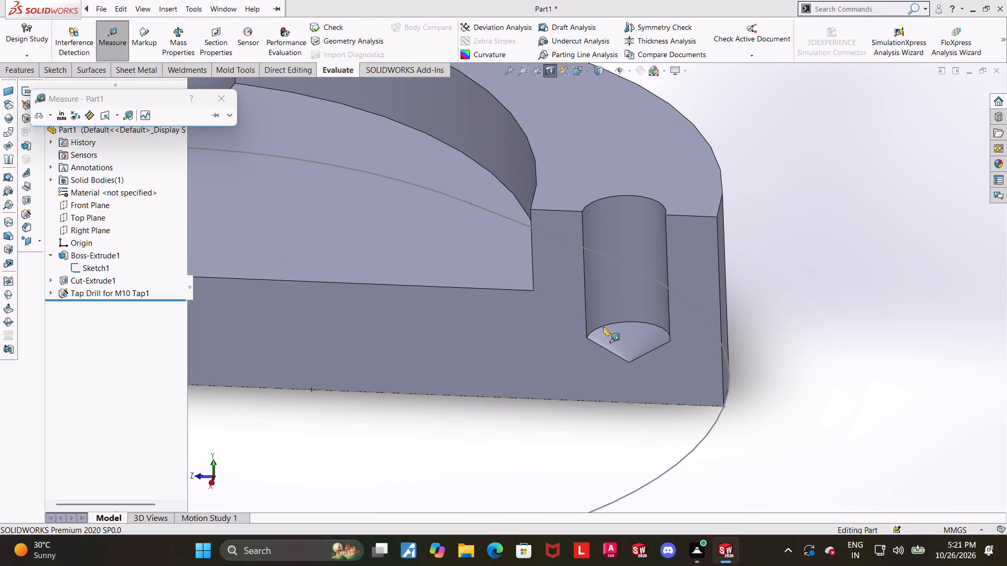
left_click(603, 327)
left_click(605, 159)
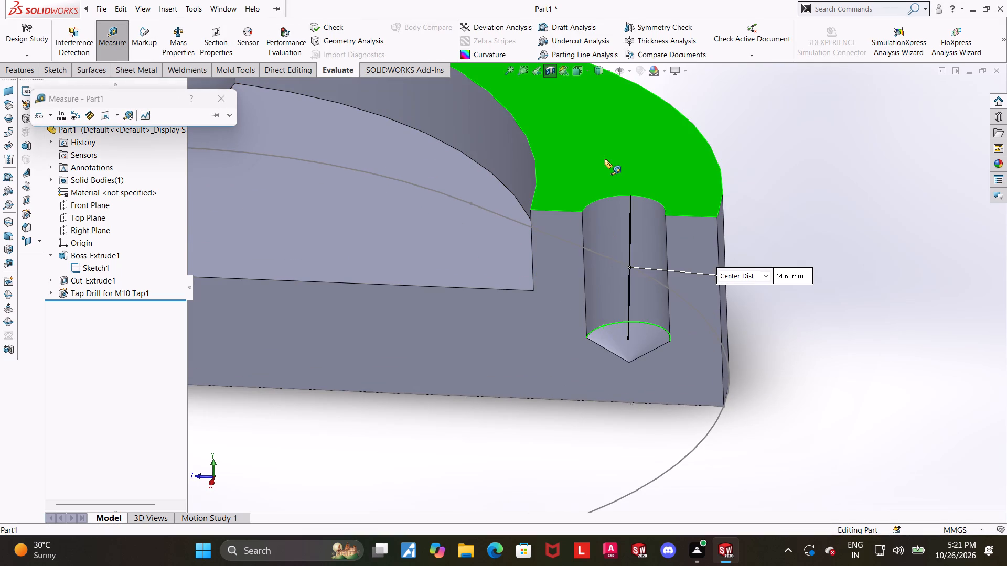
scroll(623, 170, "up", 4)
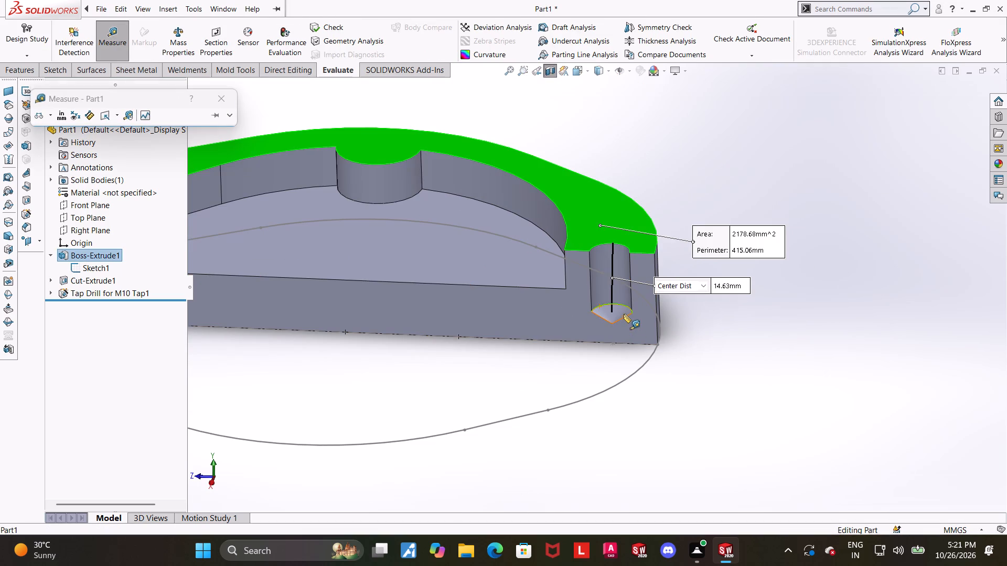
key("Escape")
Hide the base extrusion's sketch and collapse that feature in the tree.
scroll(534, 338, "up", 2)
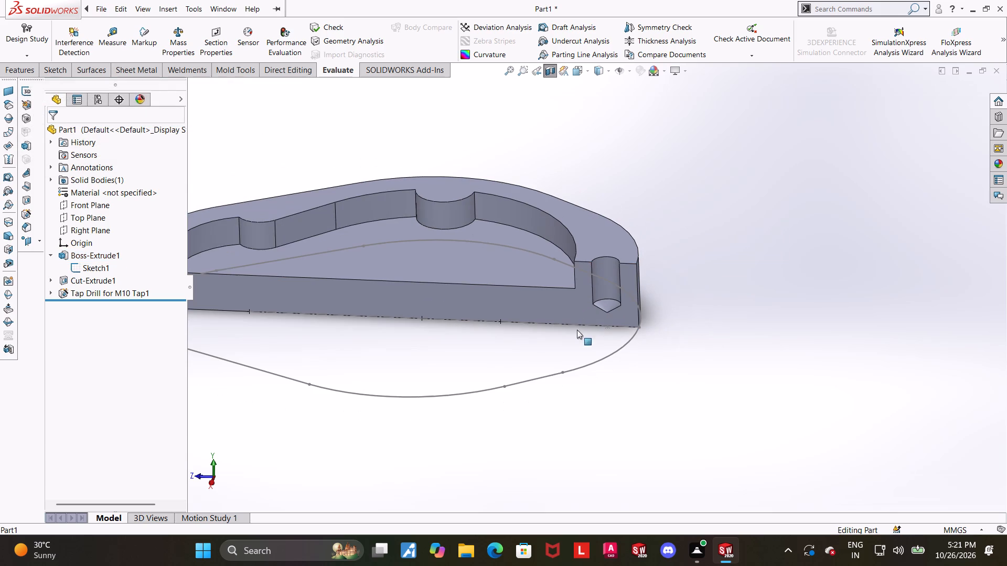
left_click(73, 270)
left_click(89, 252)
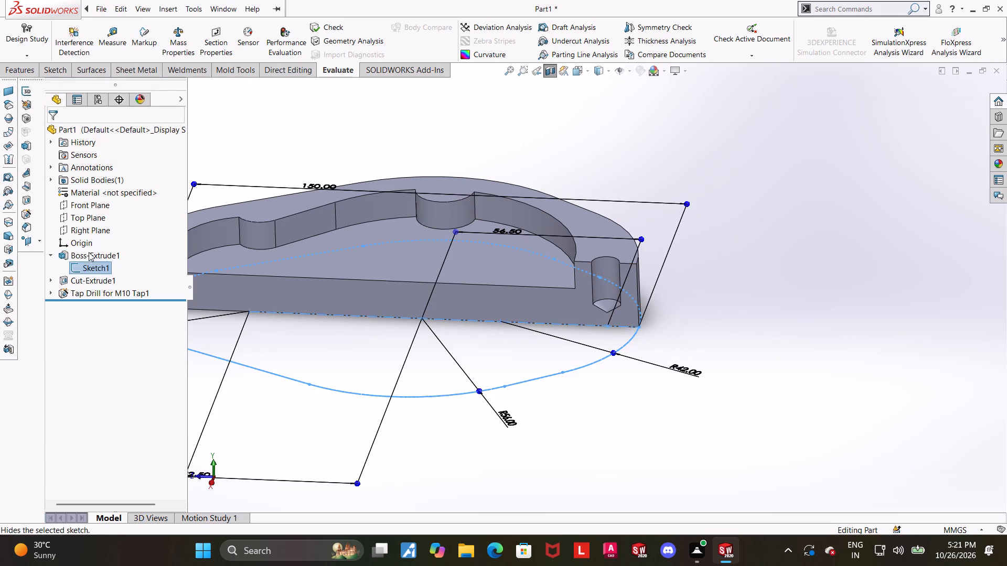
left_click(55, 254)
Turn off the section view and inspect the complete part from different sides.
scroll(566, 358, "up", 3)
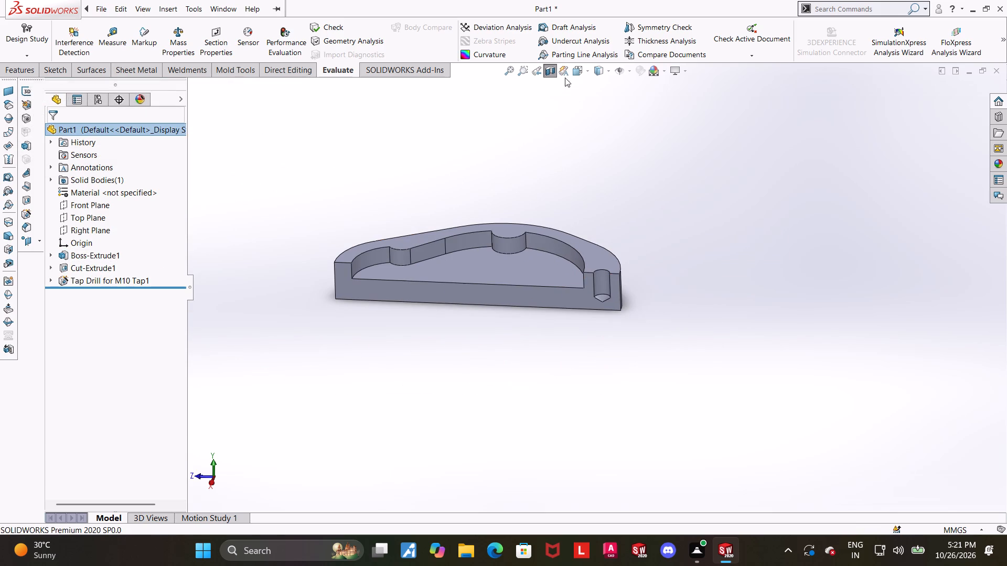
left_click(547, 69)
scroll(572, 131, "up", 3)
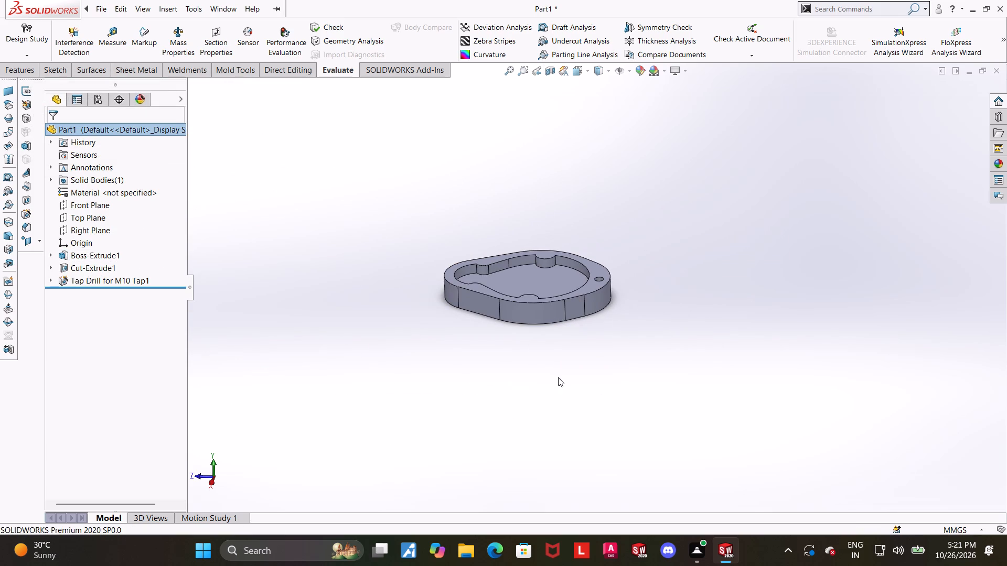
middle_click_drag(565, 359, 626, 244)
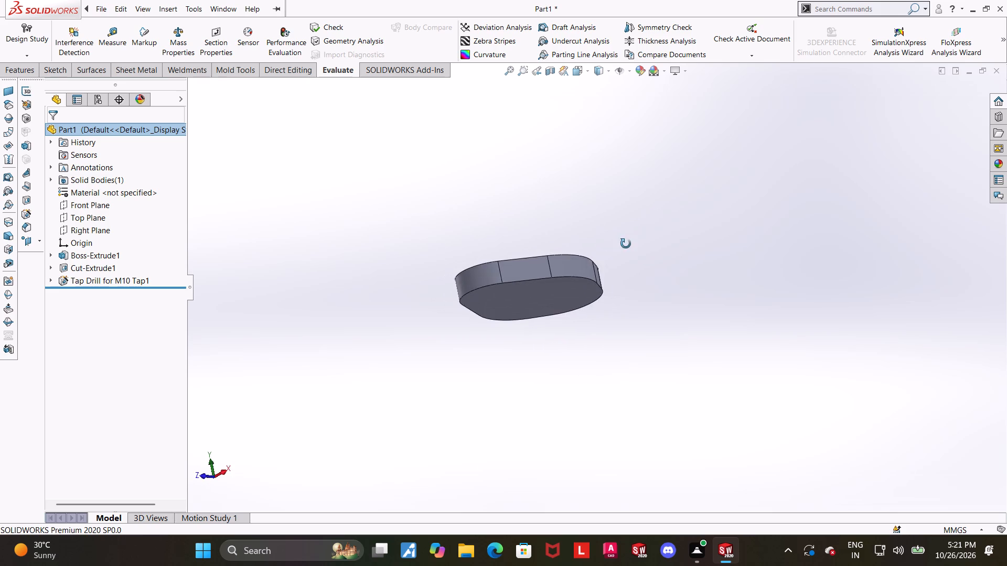
middle_click_drag(626, 244, 748, 280)
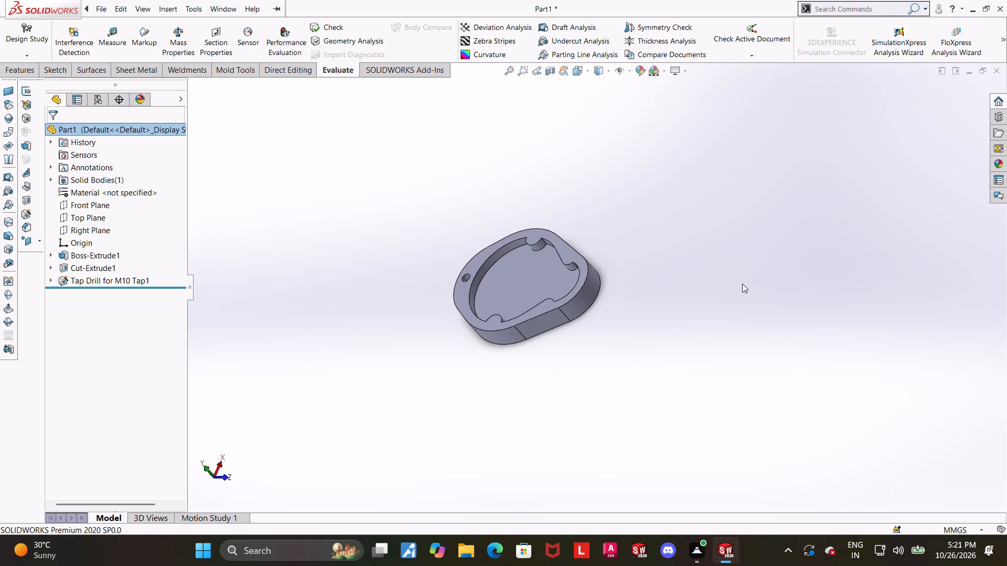
middle_click_drag(642, 281, 571, 370)
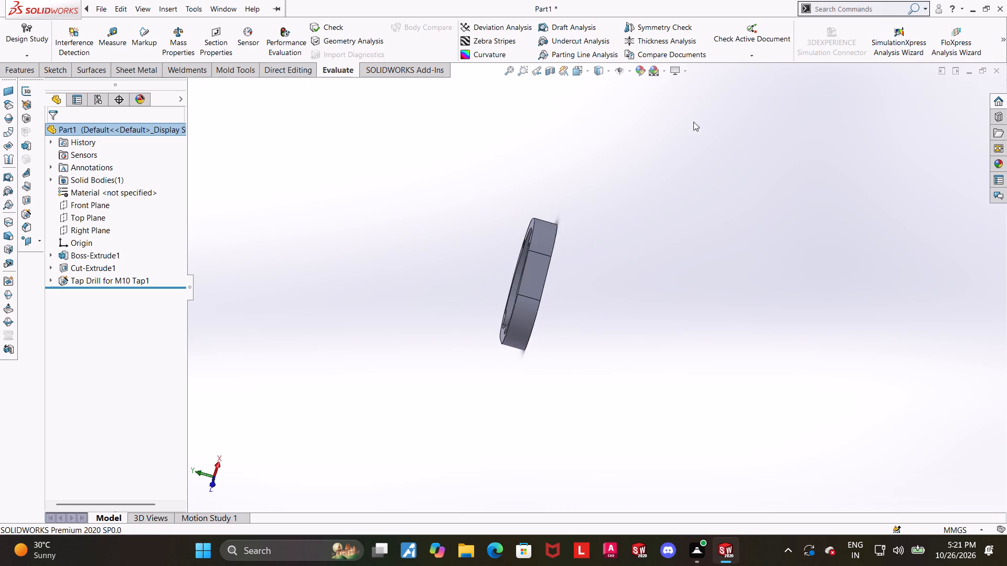
Edit the M10 tap drill hole feature and add four hole positions on the top face, one at each rounded pocket notch.
middle_click_drag(690, 128, 754, 303)
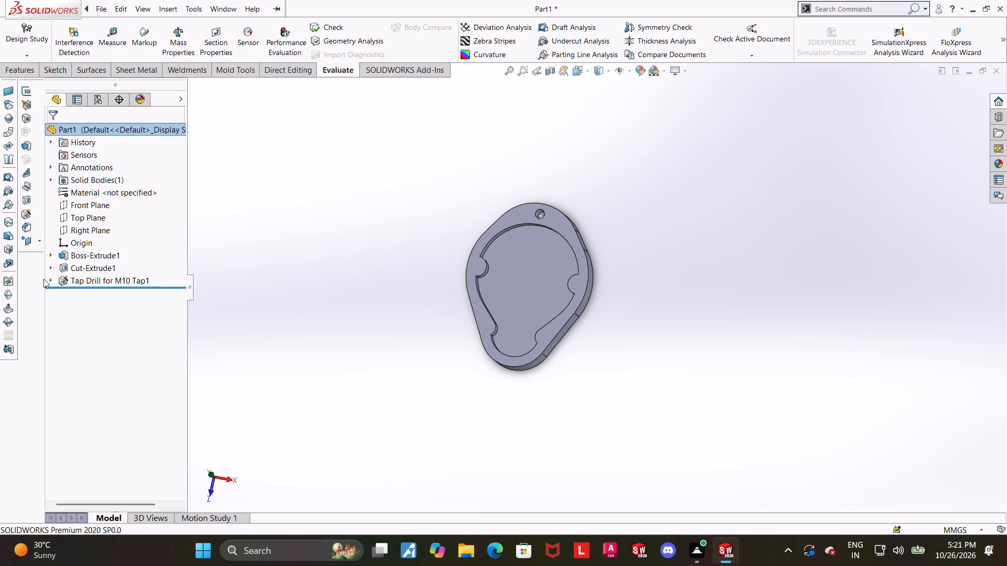
left_click(68, 282)
left_click(83, 254)
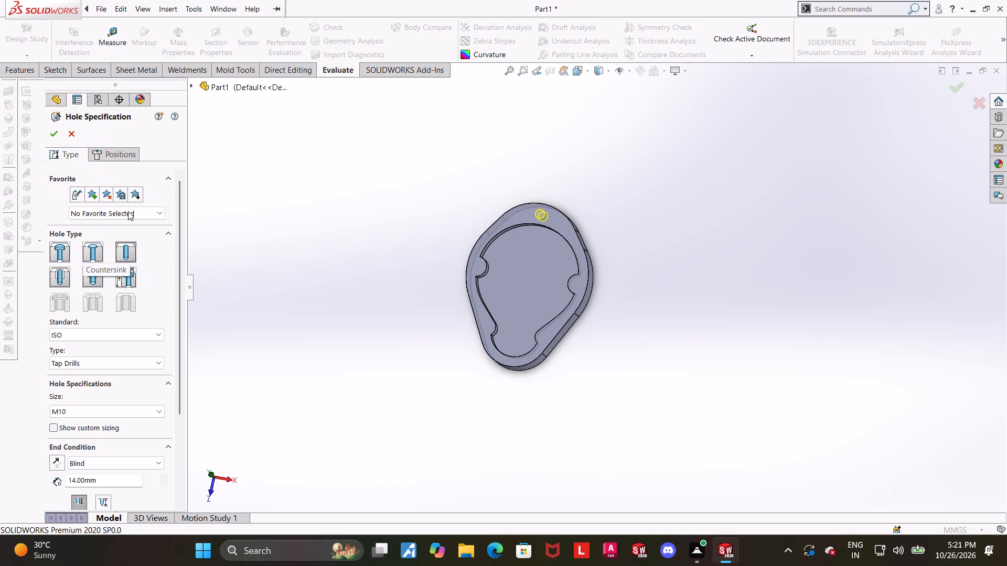
left_click(117, 150)
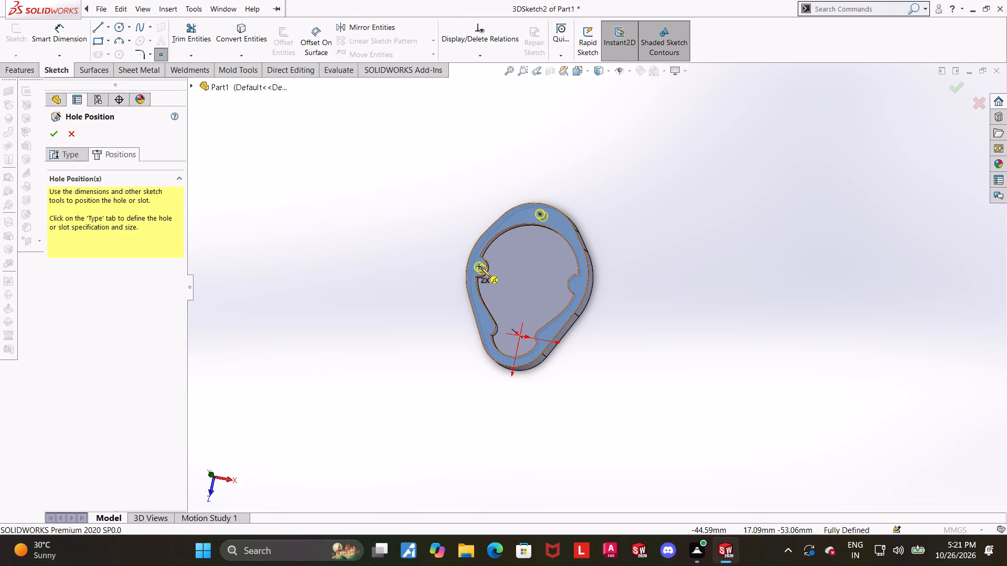
scroll(480, 268, "up", 1)
scroll(485, 282, "down", 5)
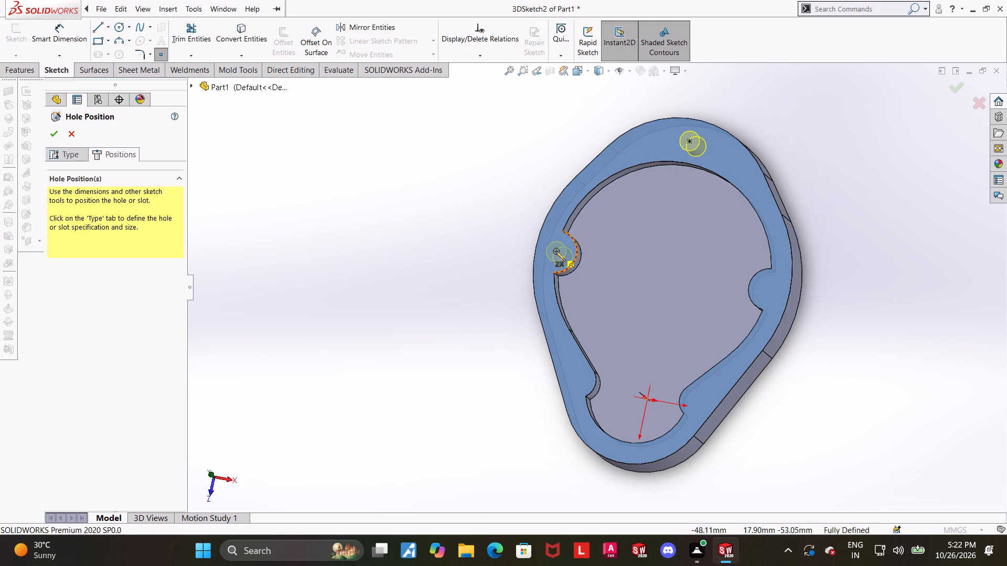
left_click(556, 251)
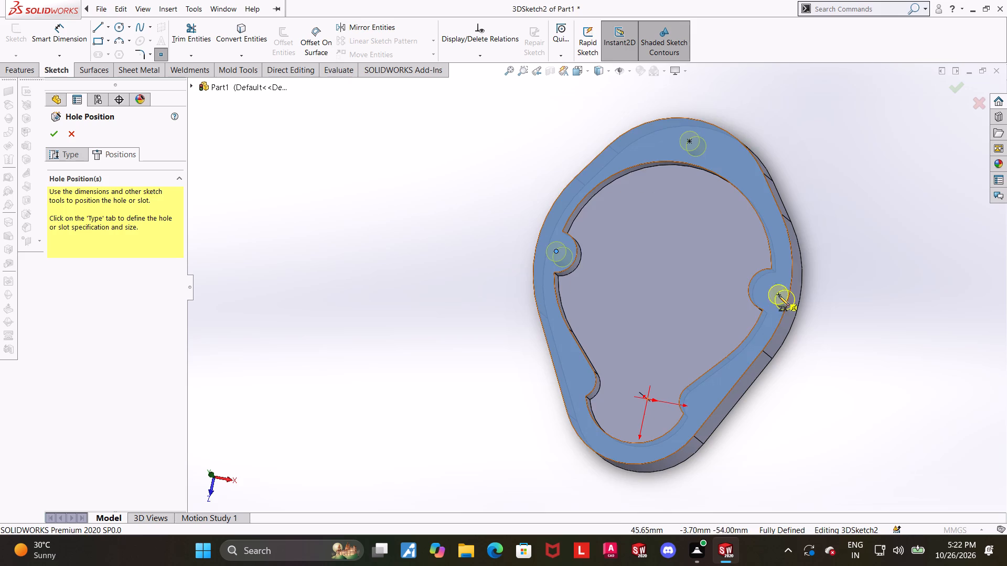
left_click(767, 292)
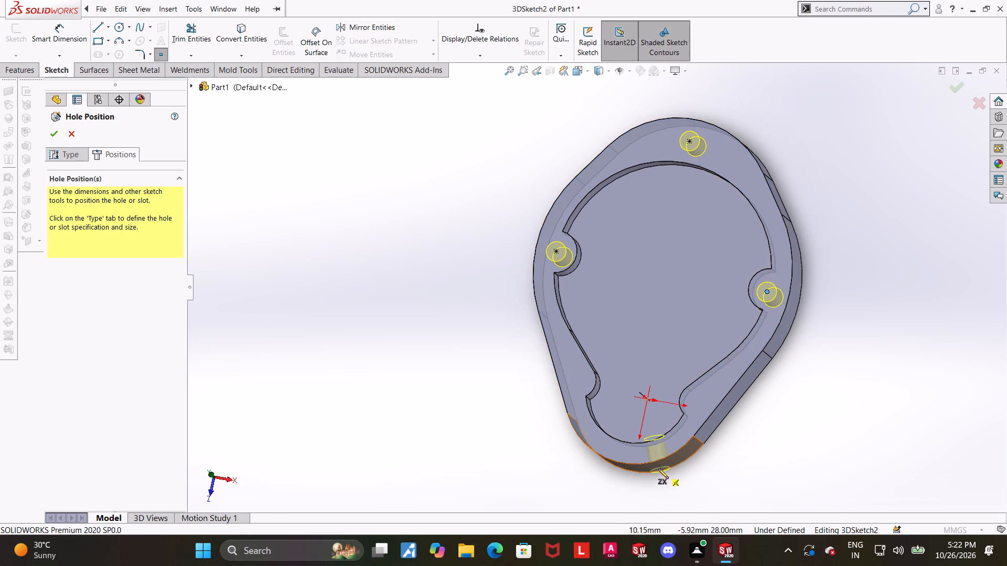
left_click(579, 374)
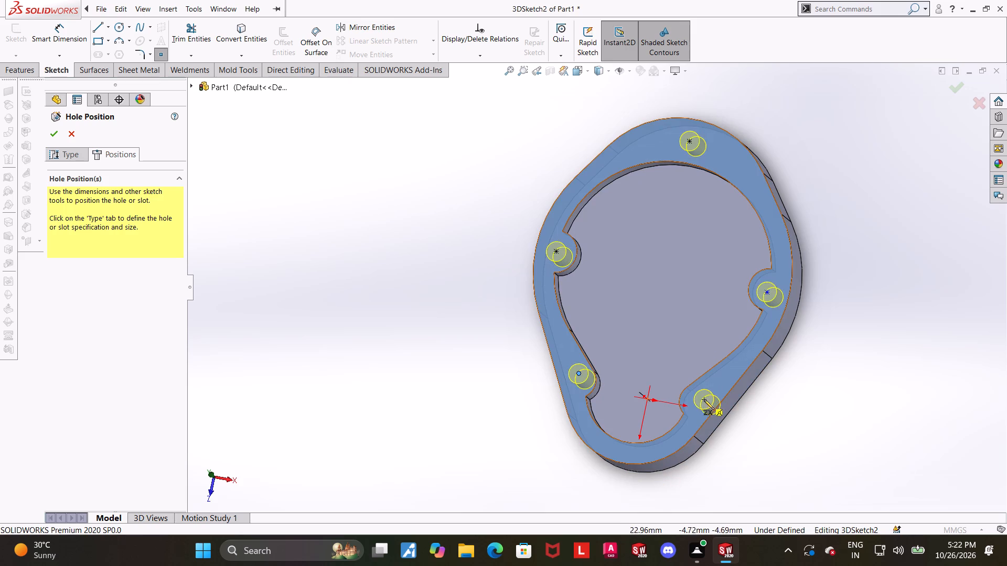
left_click(695, 402)
key("Escape")
key("Escape")
key("Escape")
scroll(760, 374, "down", 3)
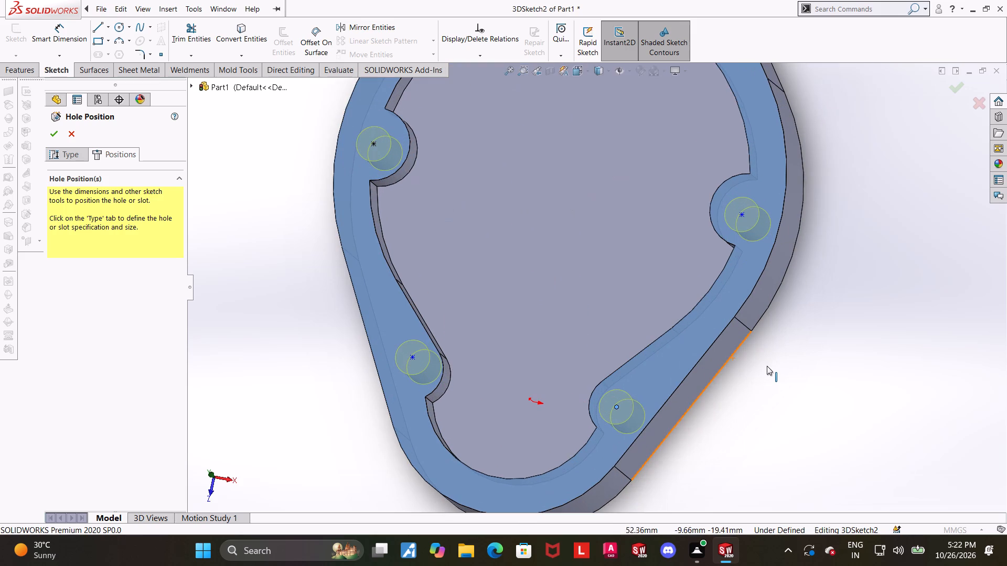
key("Escape")
Make the hole points at the two 9 mm radius notches concentric with their notch arcs.
left_click(409, 149)
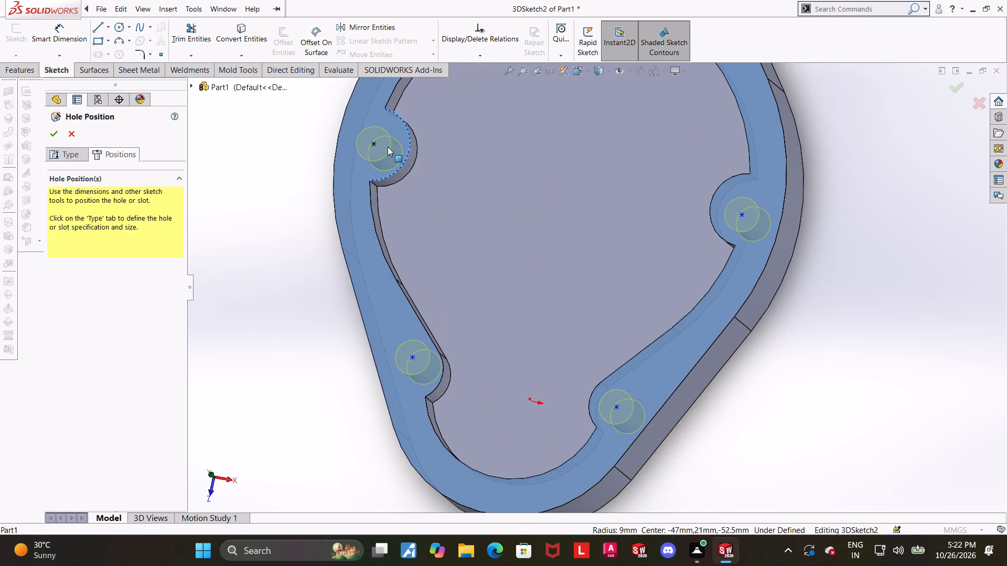
left_click(374, 143, "ctrl")
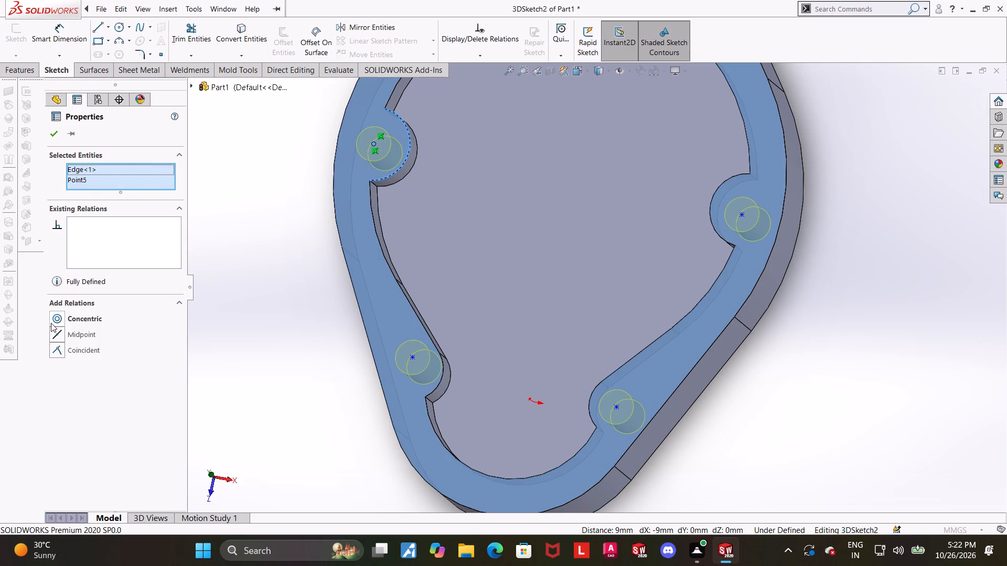
left_click(53, 322)
left_click(240, 313)
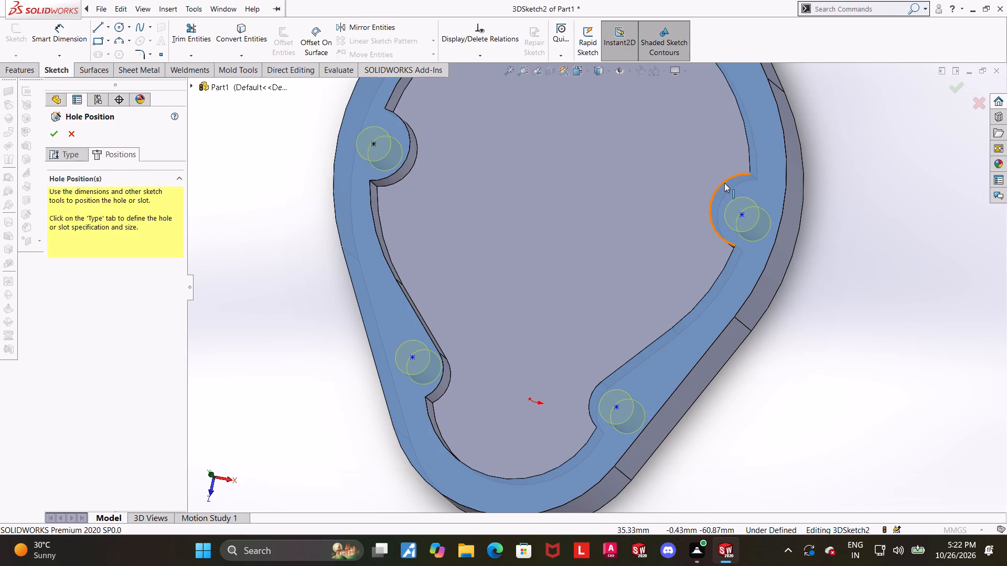
left_click(724, 183)
left_click(739, 214, "ctrl")
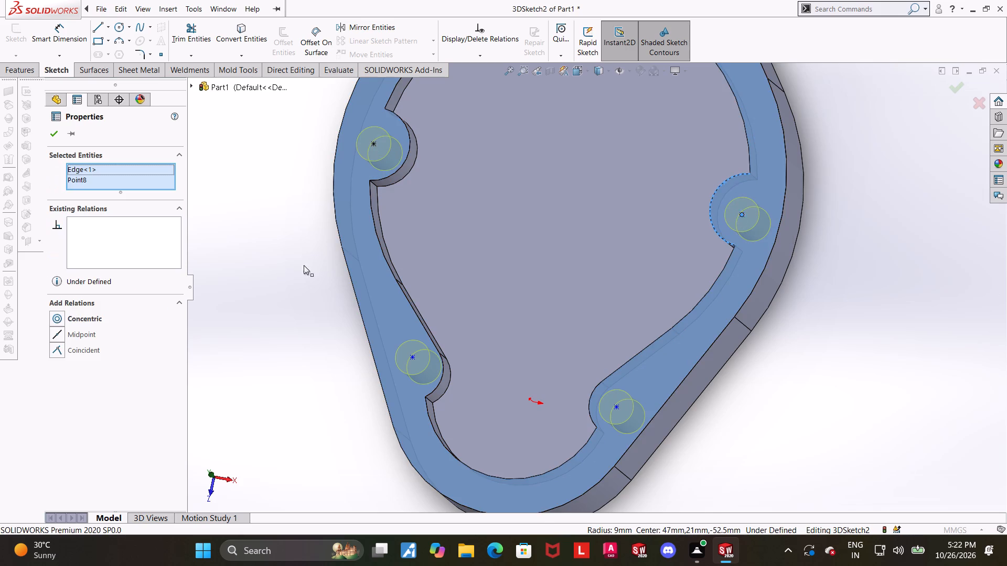
left_click(54, 316)
left_click(833, 336)
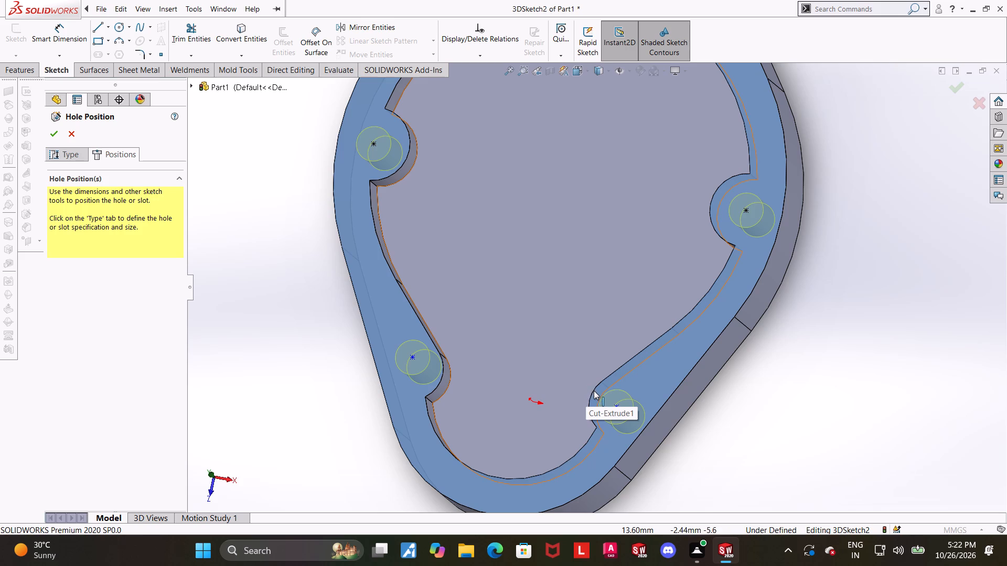
Make the hole points at the two 7.5 mm radius notches concentric with their arcs, and finish the hole feature.
left_click(595, 390)
left_click(615, 407, "ctrl")
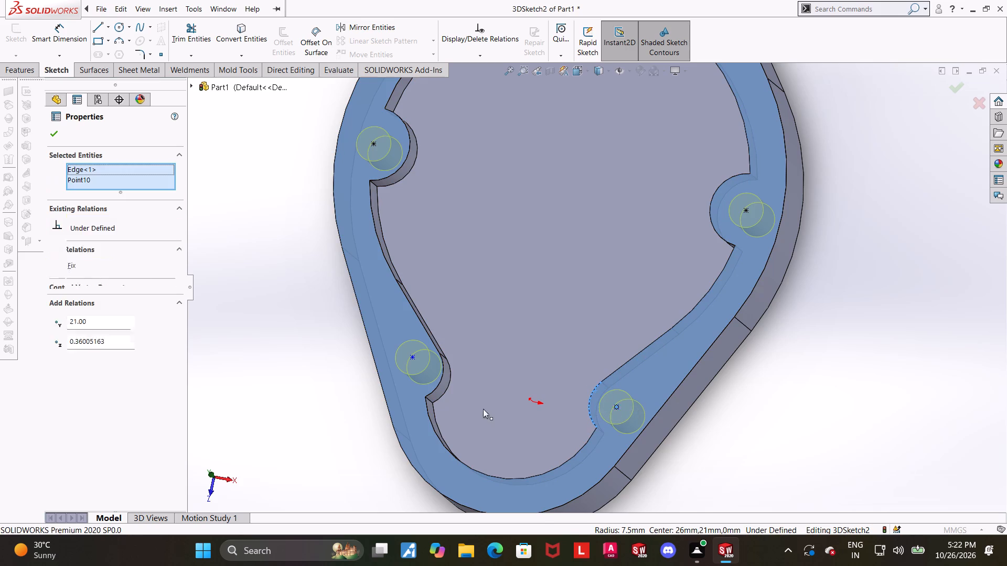
left_click(53, 319)
left_click(884, 376)
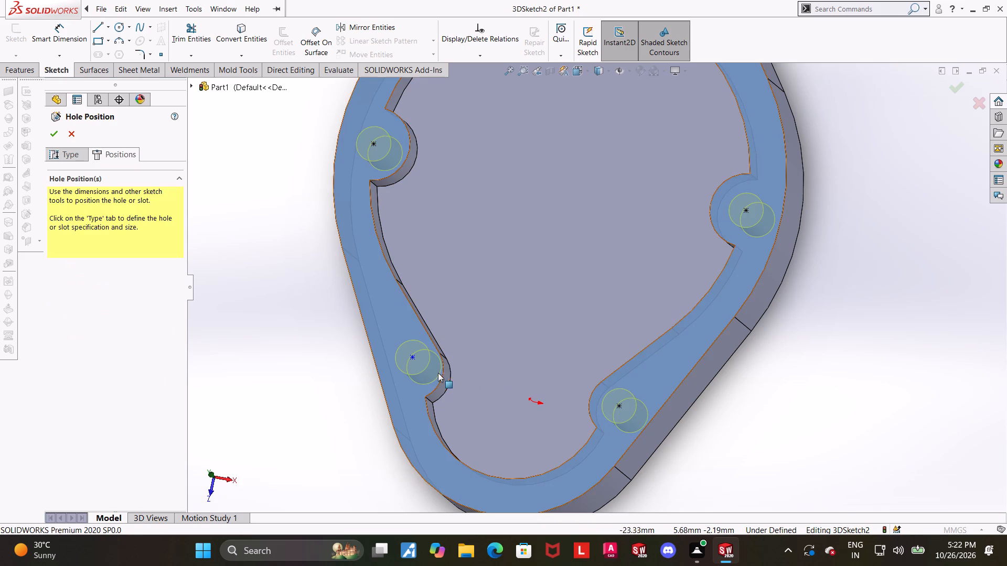
left_click(443, 368)
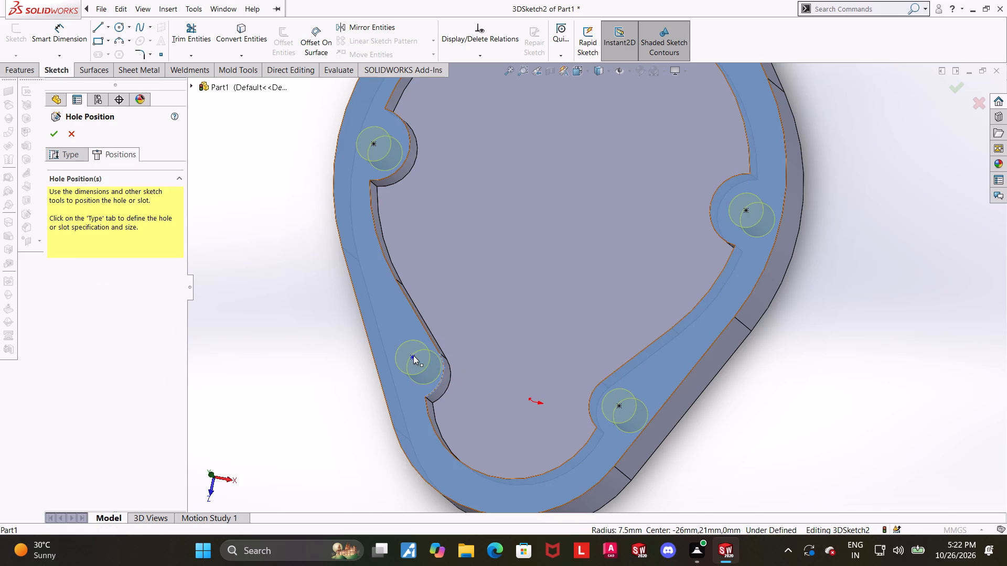
left_click(413, 355, "ctrl")
left_click(55, 317)
left_click(900, 328)
scroll(877, 330, "up", 3)
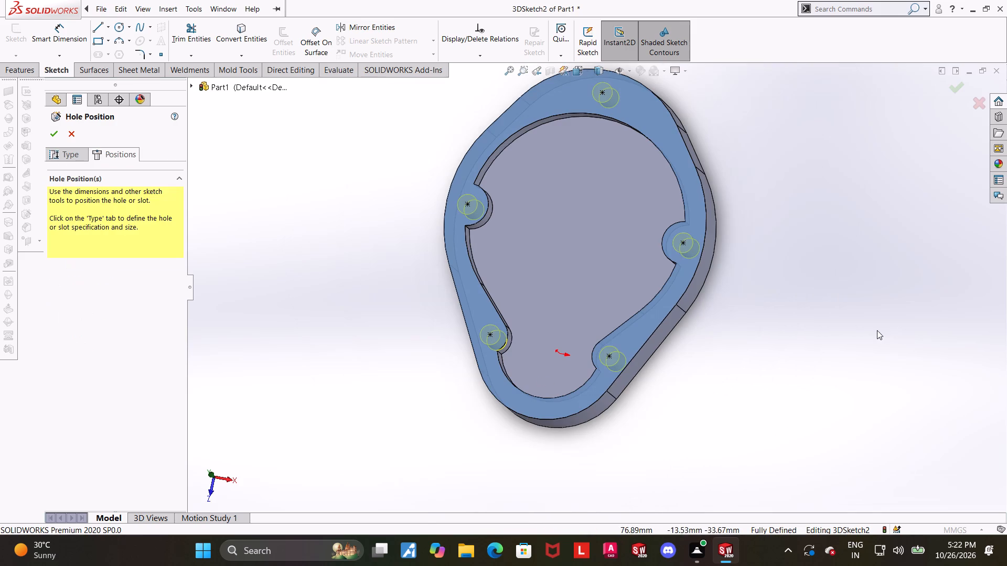
left_click(55, 129)
left_click(774, 331)
Inspect the part's pocket and tap drill holes from different angles.
middle_click_drag(768, 336, 770, 325)
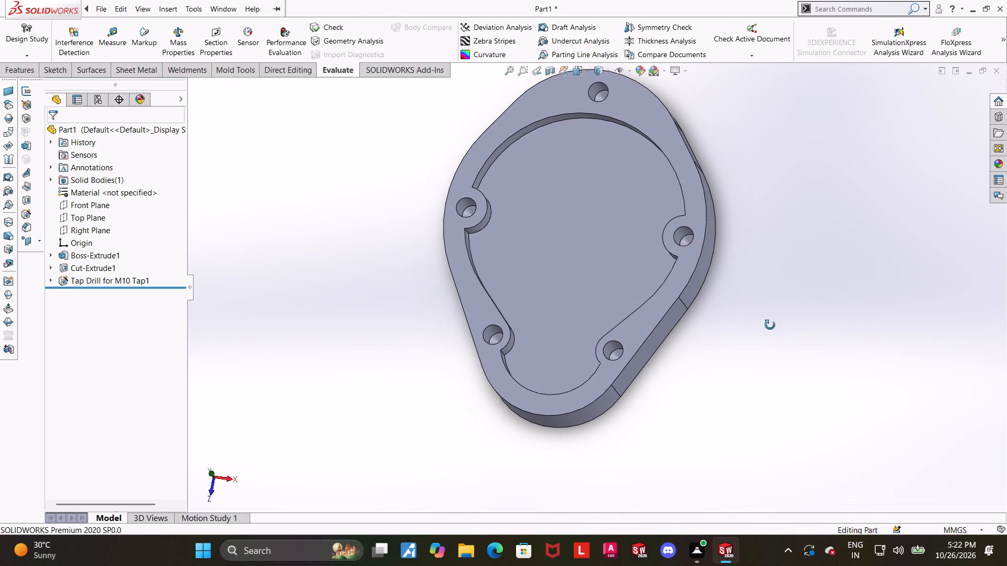
middle_click_drag(770, 325, 767, 343)
middle_click(767, 343)
left_click(572, 72)
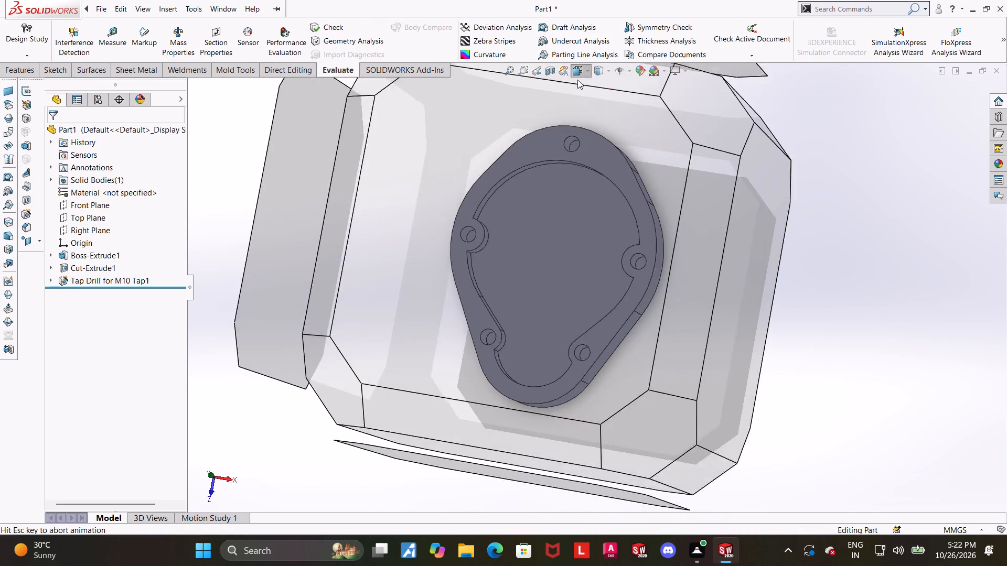
left_click(552, 251)
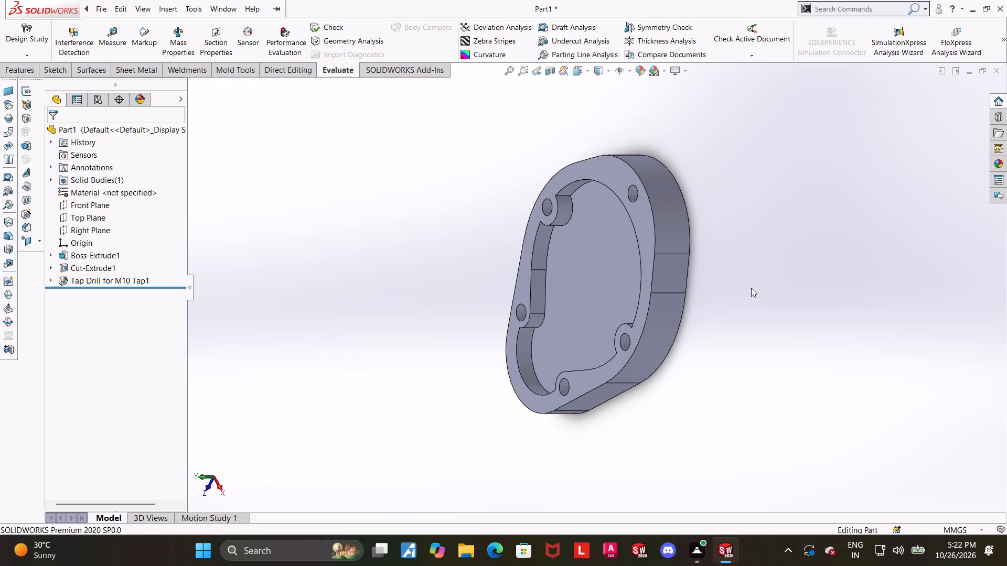
scroll(716, 278, "down", 1)
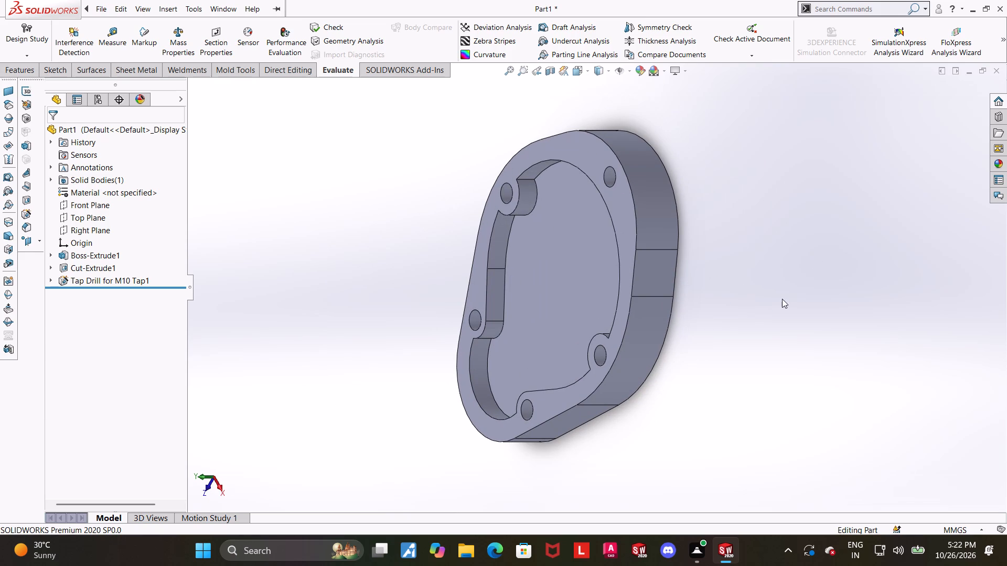
middle_click_drag(779, 295, 852, 238)
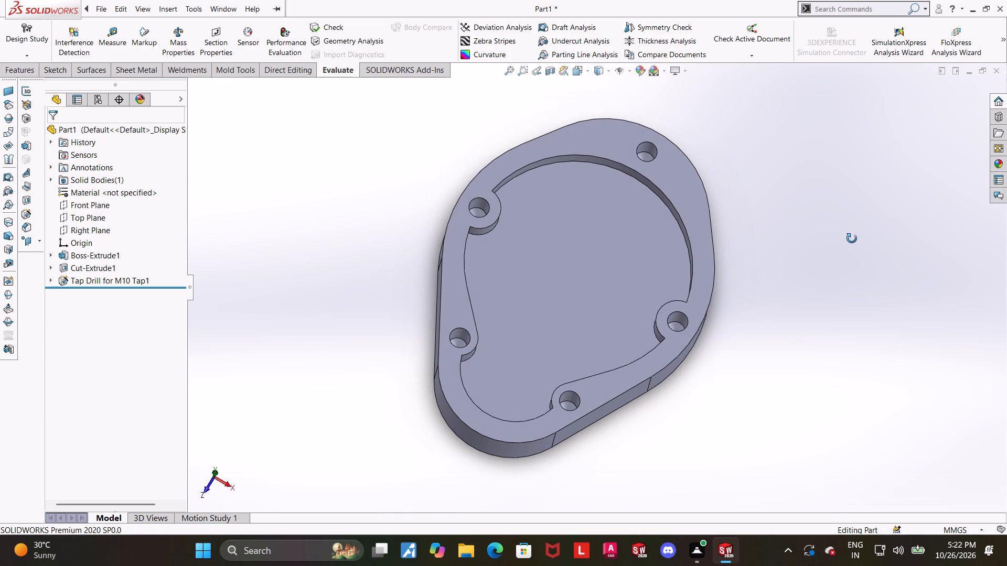
middle_click_drag(852, 238, 851, 249)
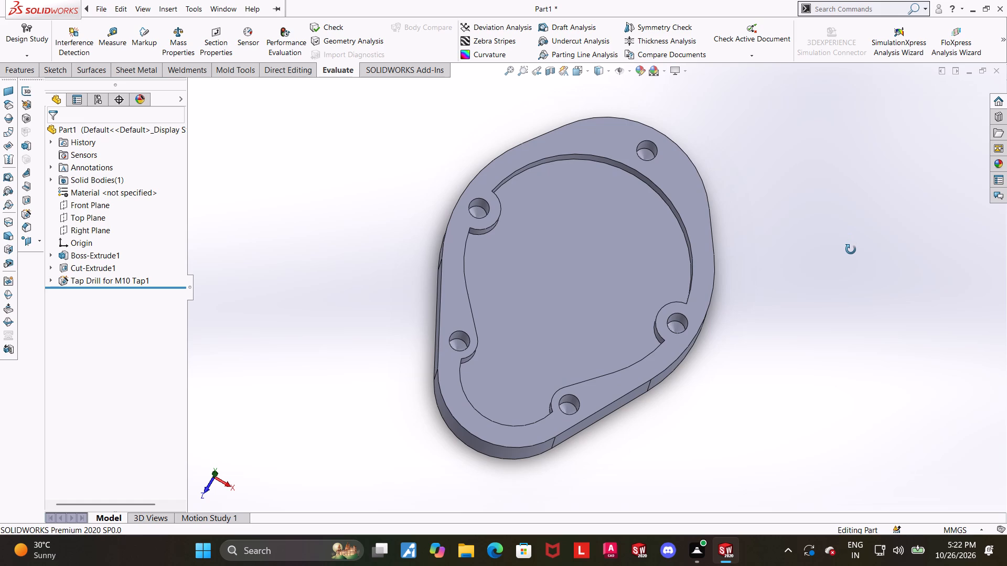
middle_click_drag(851, 249, 862, 143)
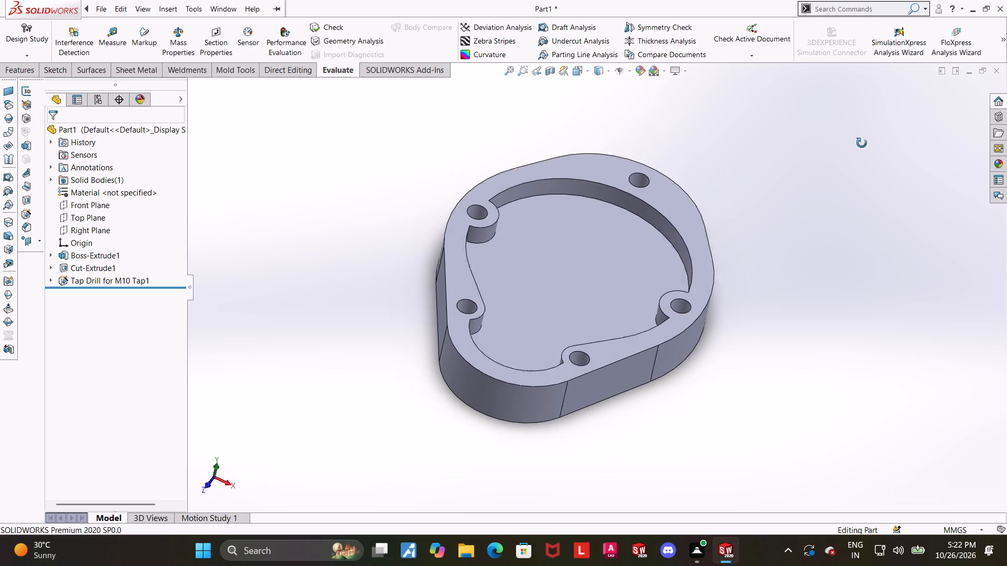
middle_click_drag(862, 143, 862, 136)
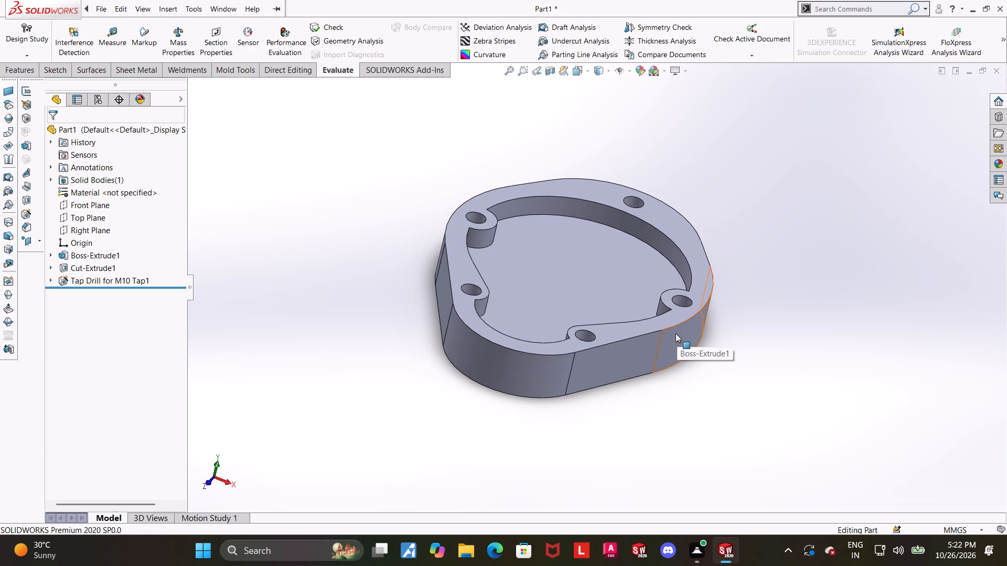
On the part's flat underside, sketch a vertical straight slot from the origin towards the wide end, about 59 mm between centres.
middle_click_drag(573, 419, 608, 226)
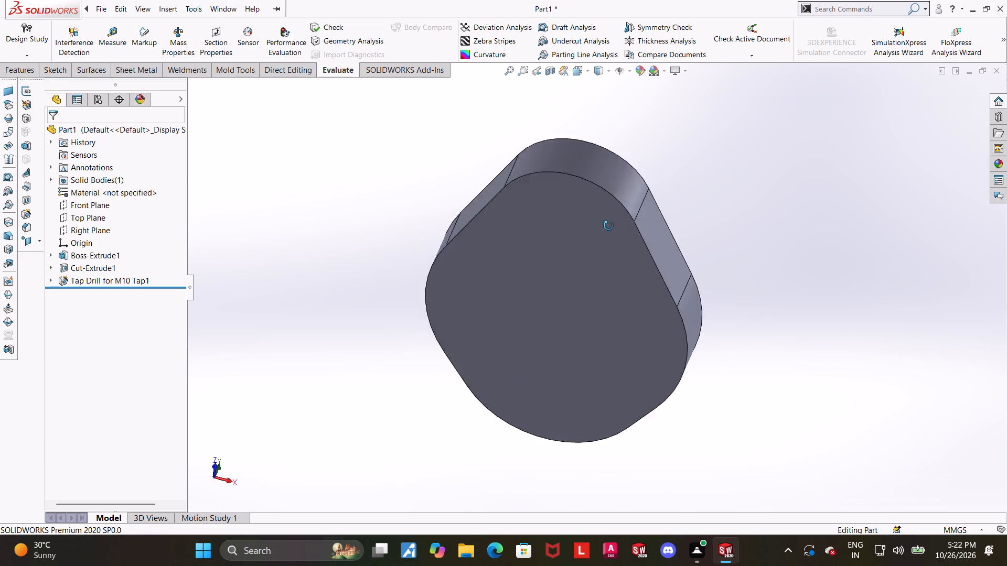
middle_click_drag(608, 226, 619, 178)
left_click(560, 209)
left_click(604, 183)
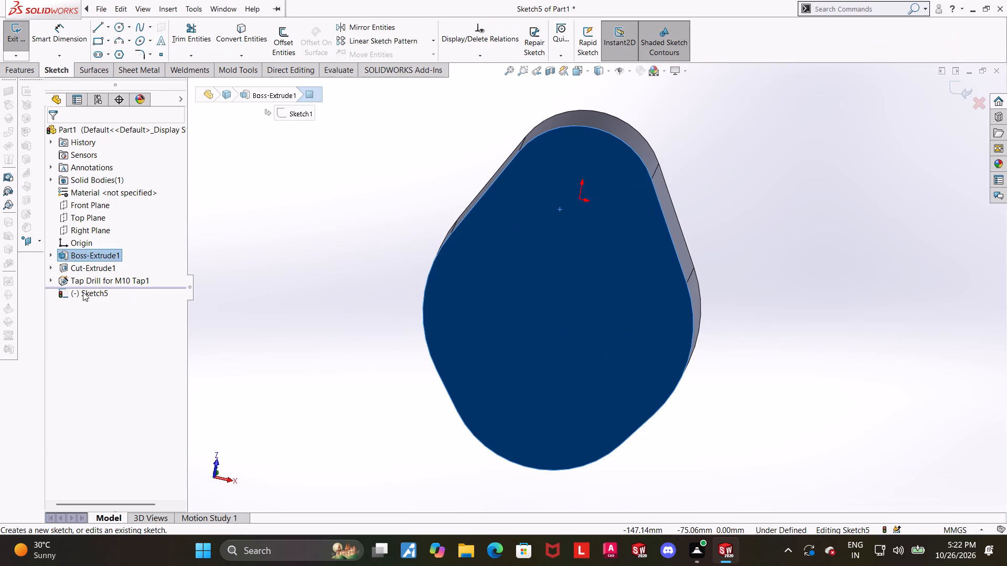
left_click(99, 292)
left_click(120, 276)
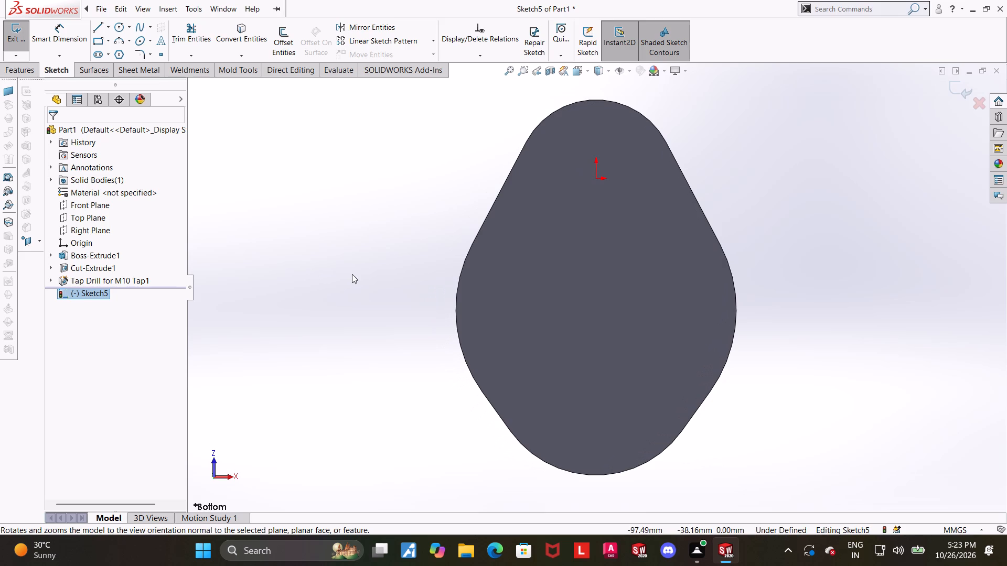
left_click(96, 53)
left_click(598, 179)
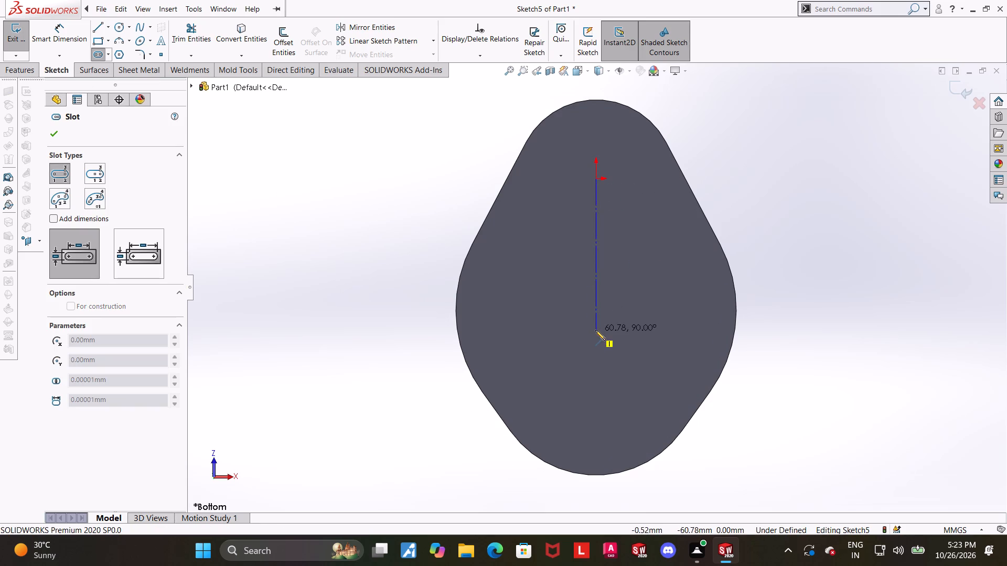
left_click(596, 326)
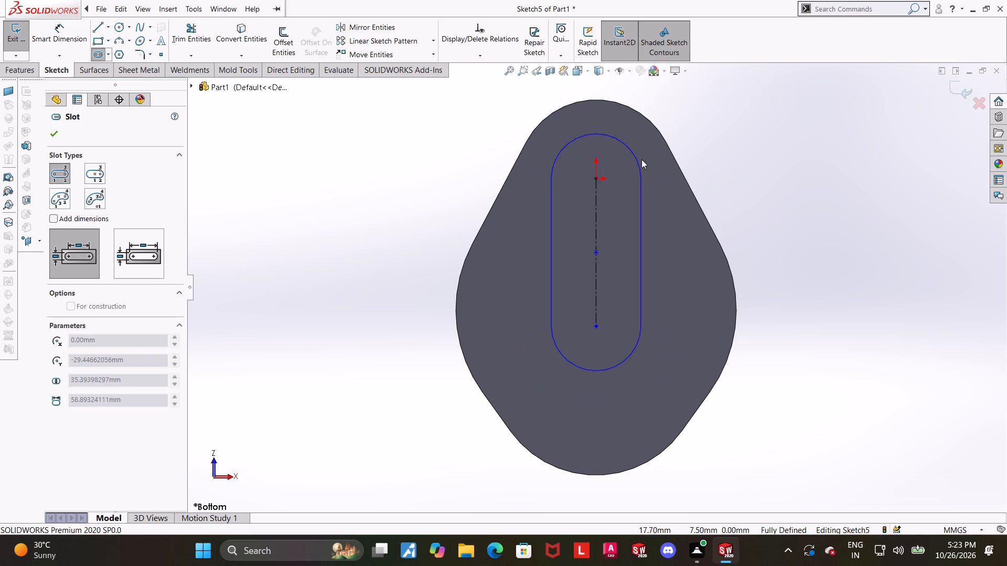
left_click(651, 156)
key("Escape")
key("Escape")
Finish the slot and make its end arc at the origin concentric and coradial with the part's rounded narrow-end edge.
left_click(638, 113)
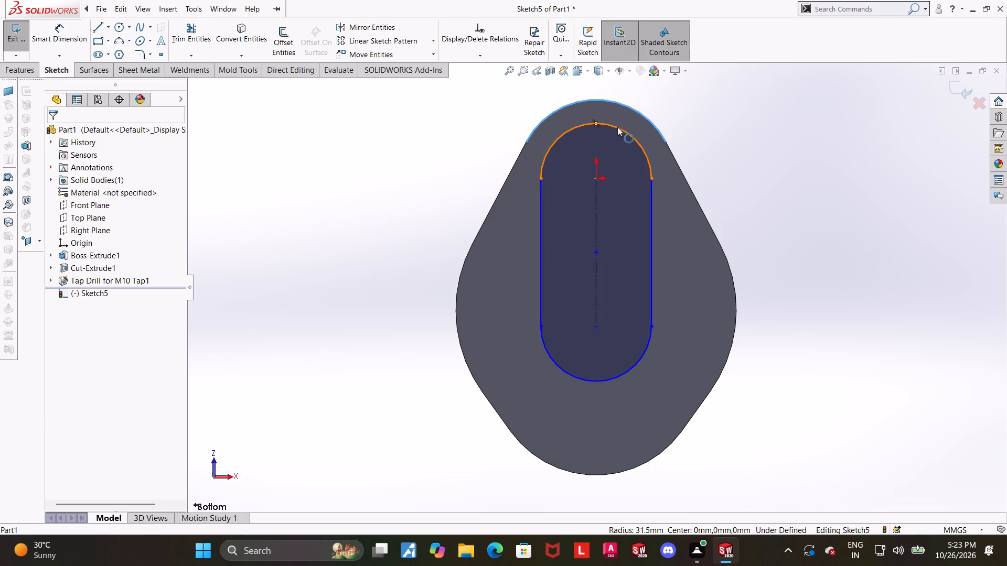
left_click(617, 127)
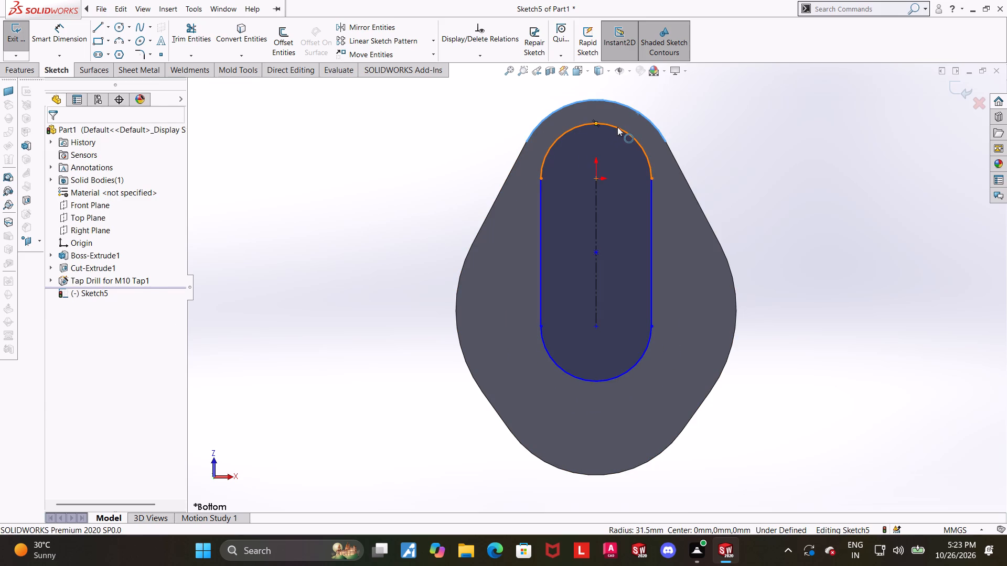
left_click(326, 284)
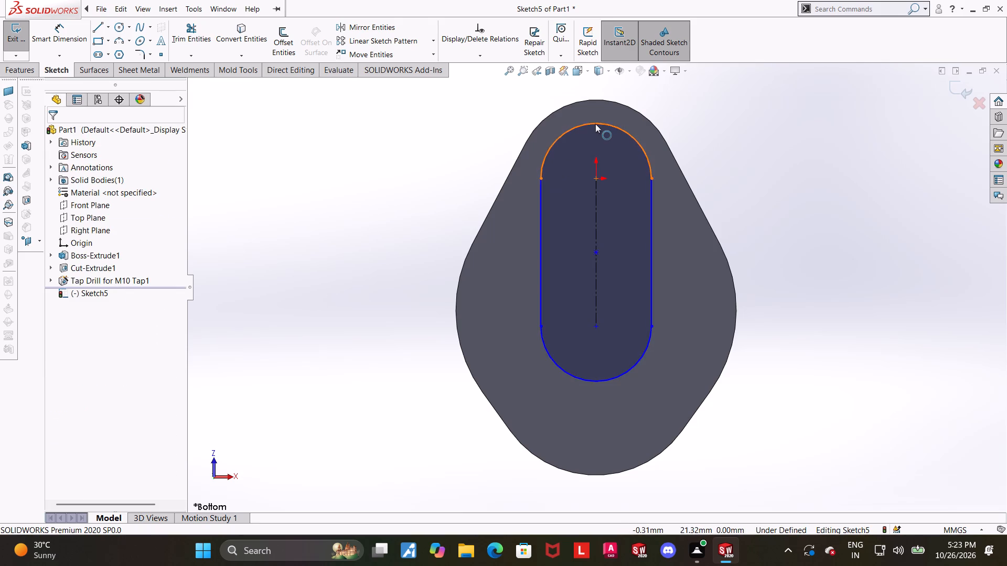
left_click(595, 123)
left_click(595, 100, "ctrl")
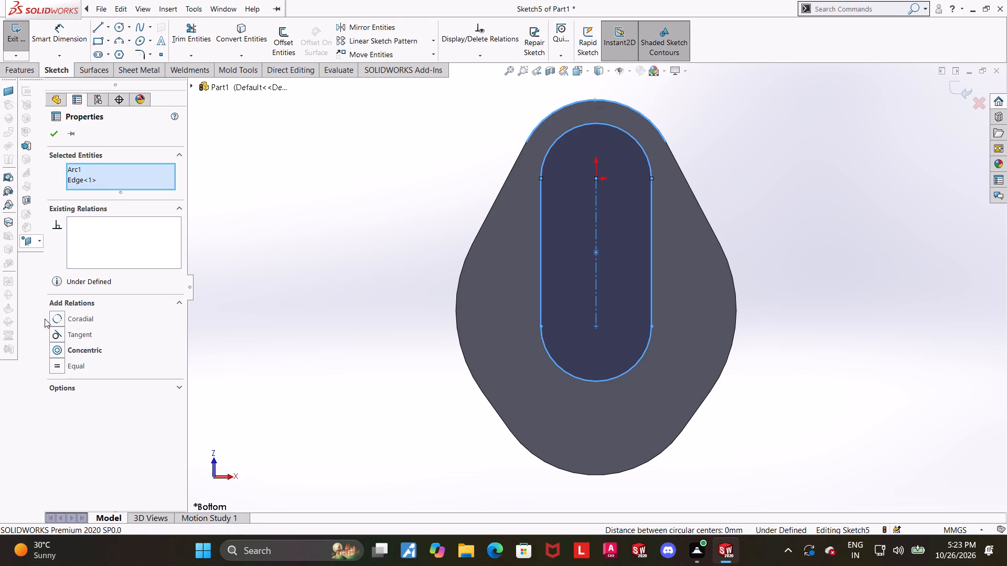
left_click(61, 352)
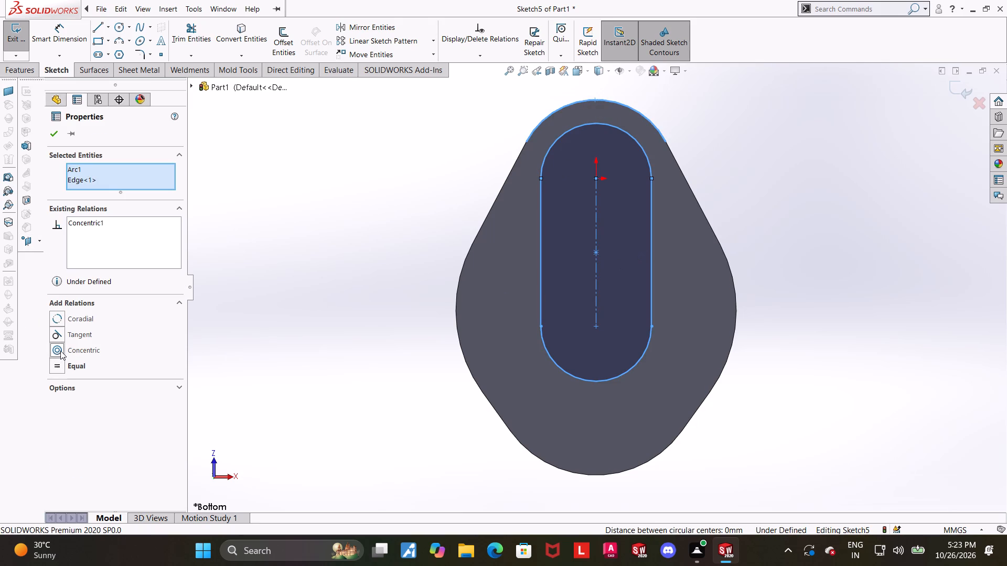
left_click(60, 351)
left_click(56, 315)
left_click(308, 245)
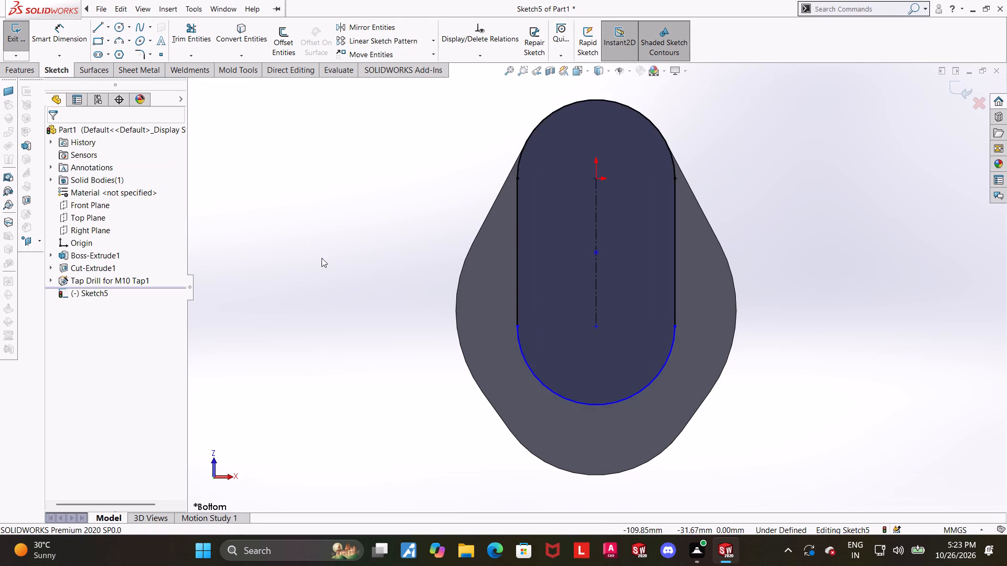
Dimension the distance between the slot's two arc centres and set it to 52.5 mm.
scroll(361, 262, "up", 1)
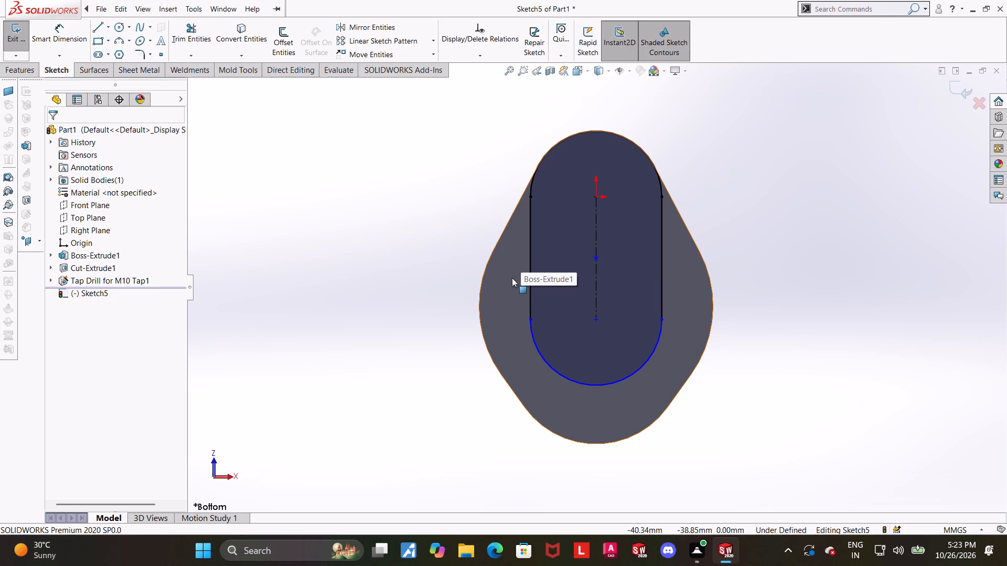
scroll(625, 300, "up", 2)
scroll(658, 256, "down", 1)
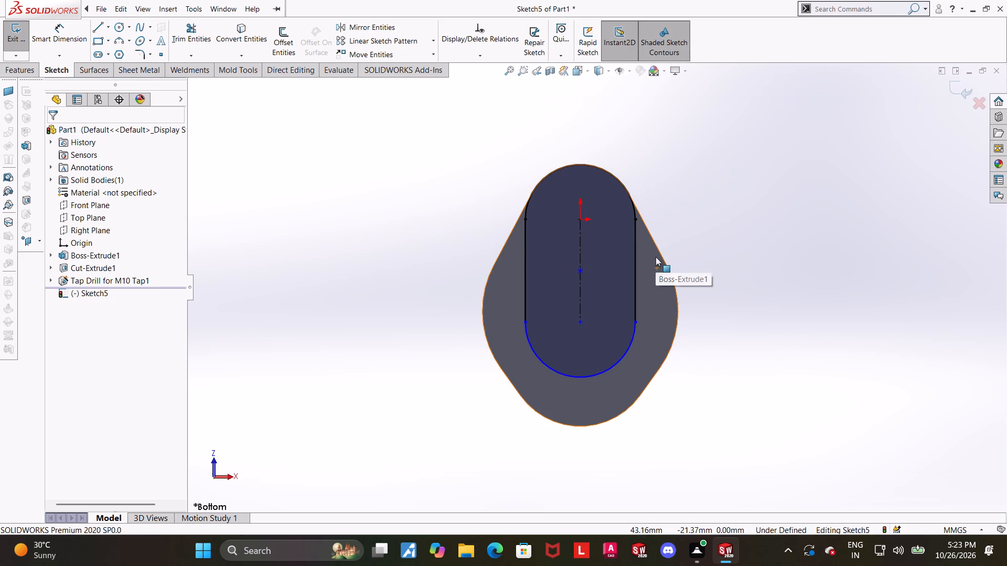
scroll(641, 263, "up", 1)
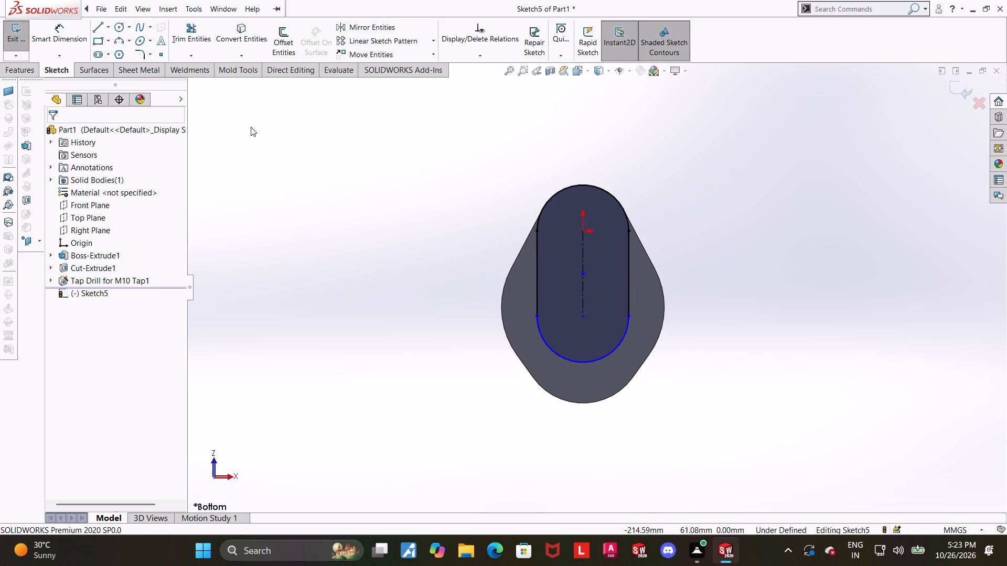
left_click_drag(53, 34, 60, 34)
left_click(582, 232)
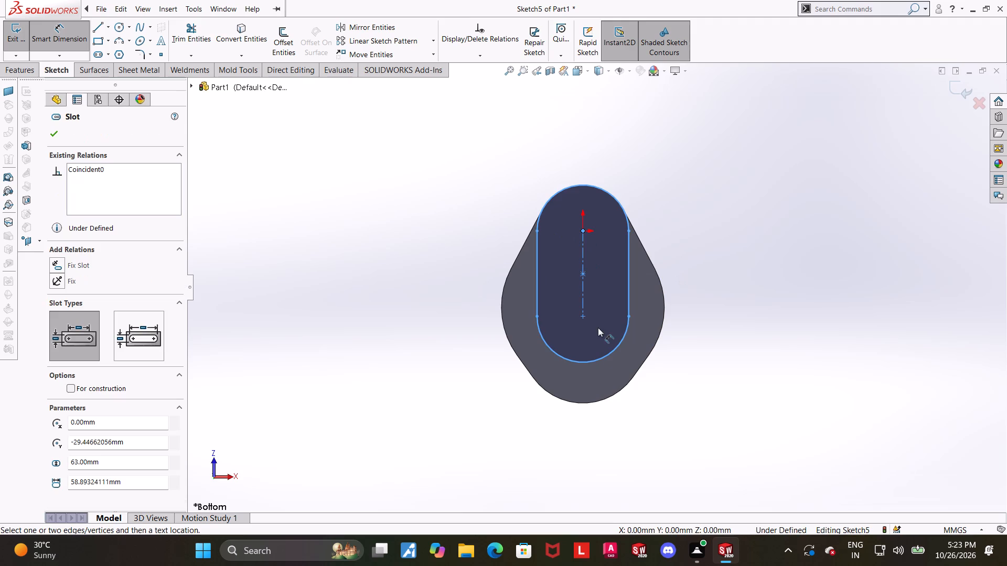
left_click(584, 317)
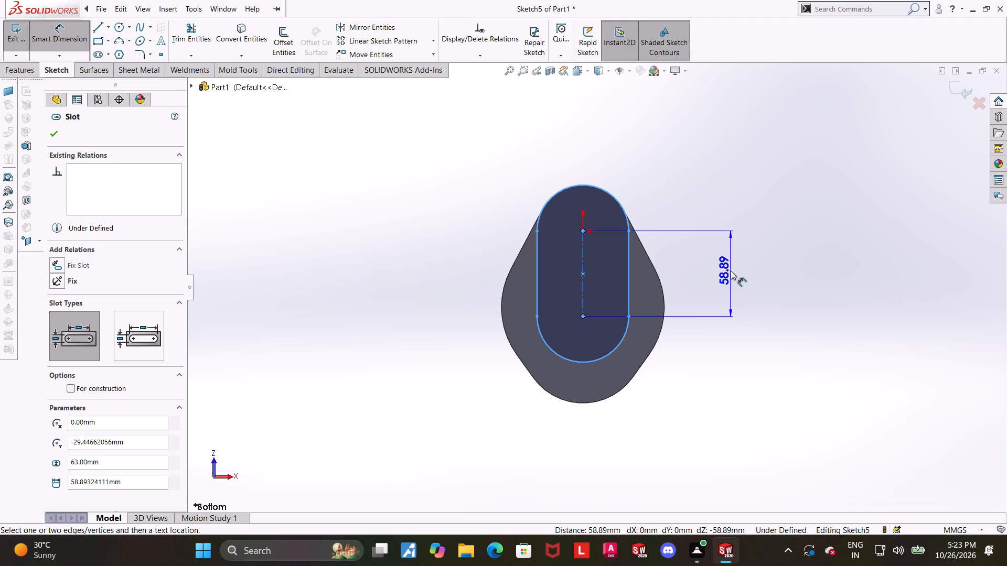
left_click(731, 270)
key("5")
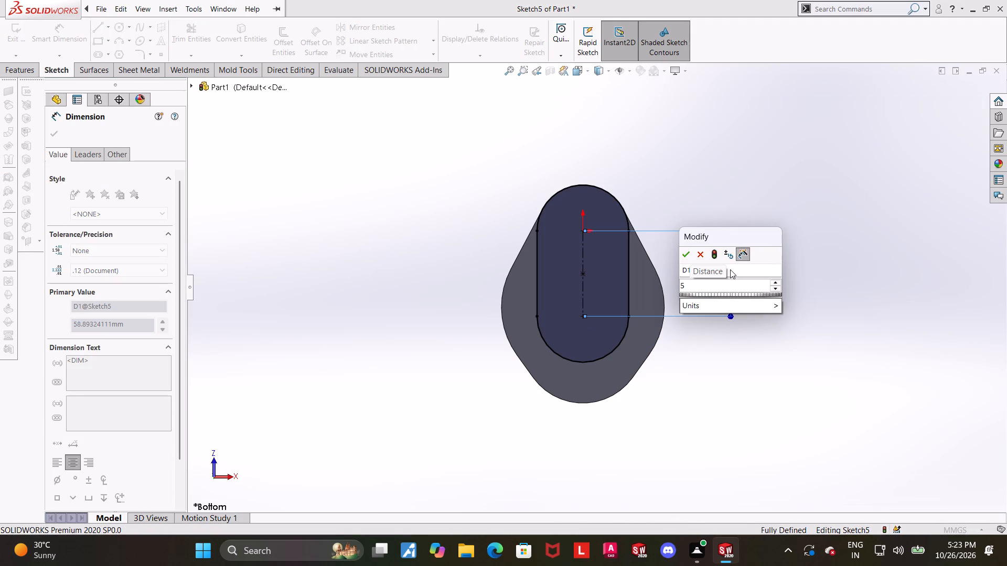
key("2")
key("period")
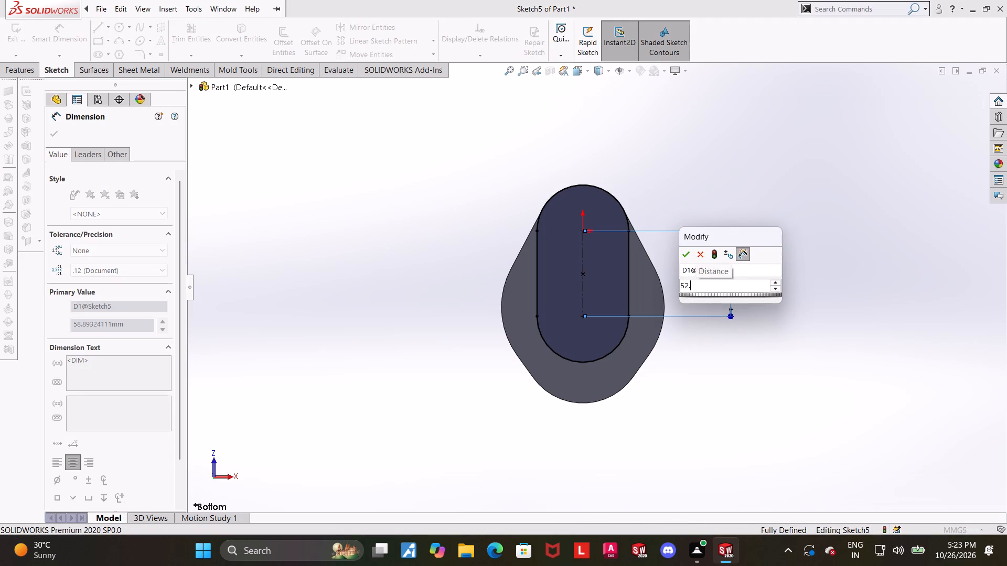
key("5")
key("Return")
key("Escape")
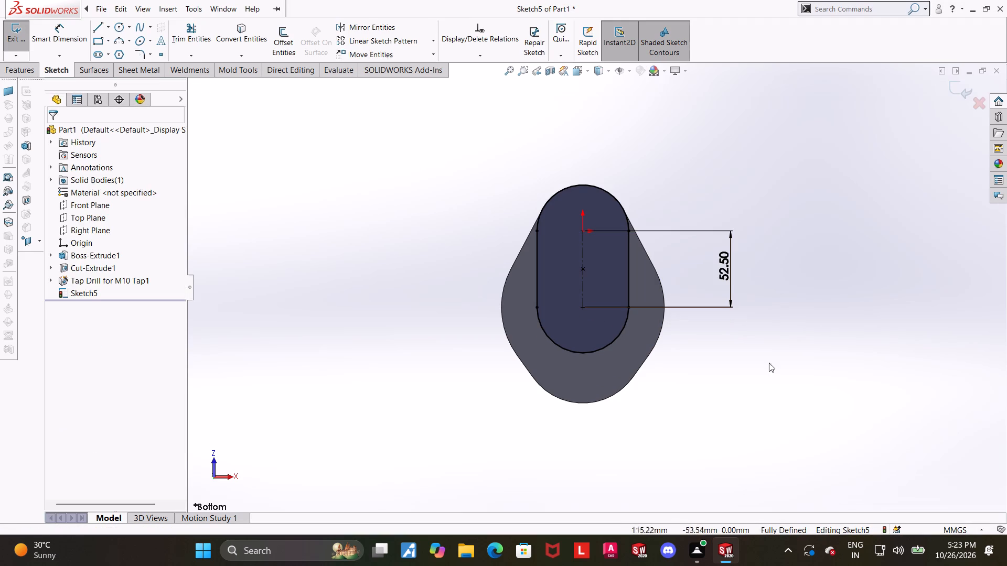
left_click(760, 415)
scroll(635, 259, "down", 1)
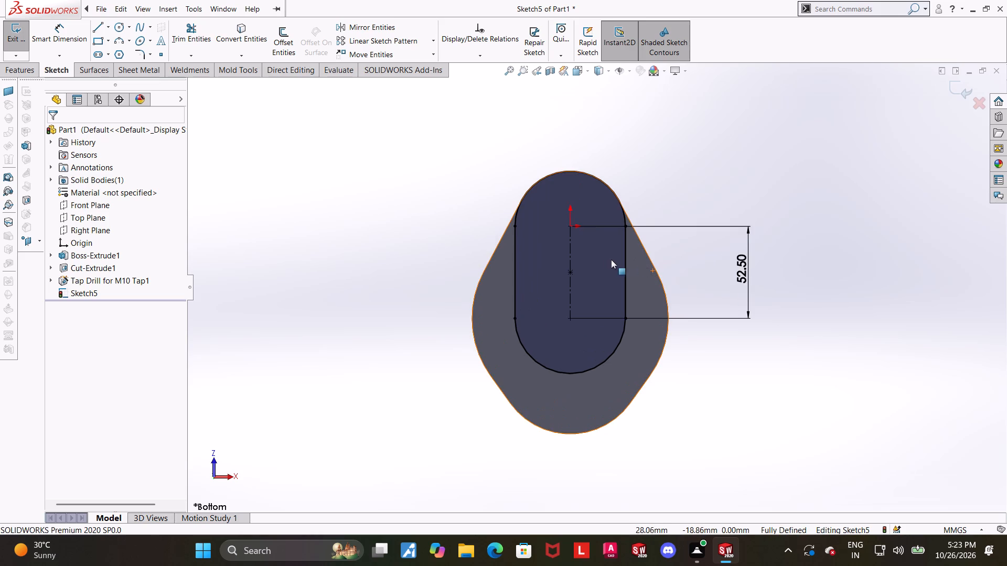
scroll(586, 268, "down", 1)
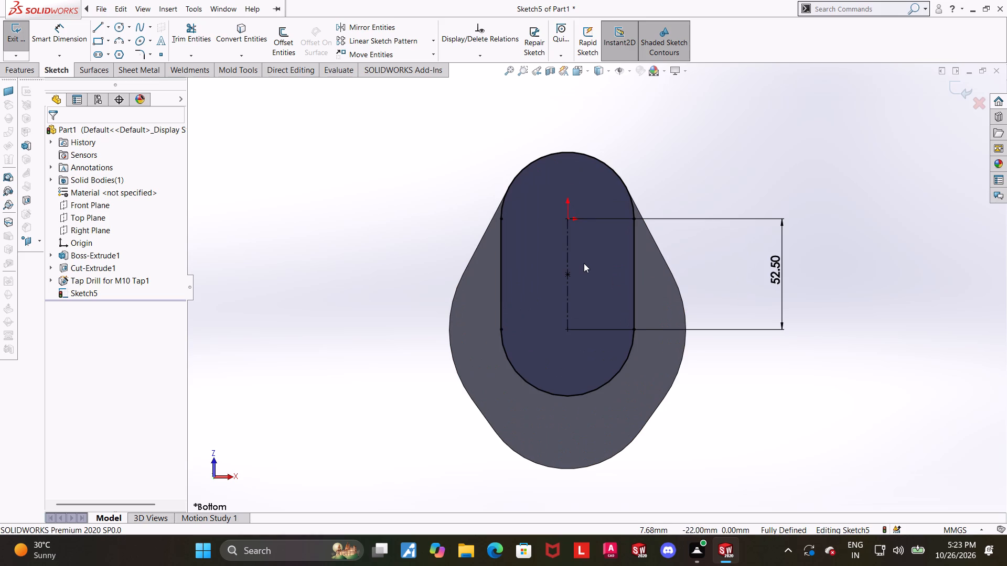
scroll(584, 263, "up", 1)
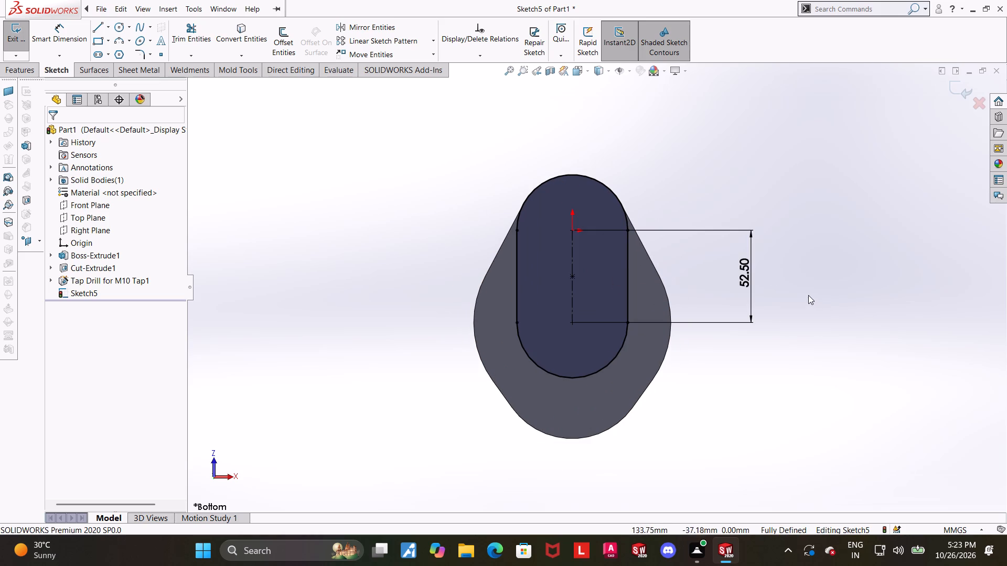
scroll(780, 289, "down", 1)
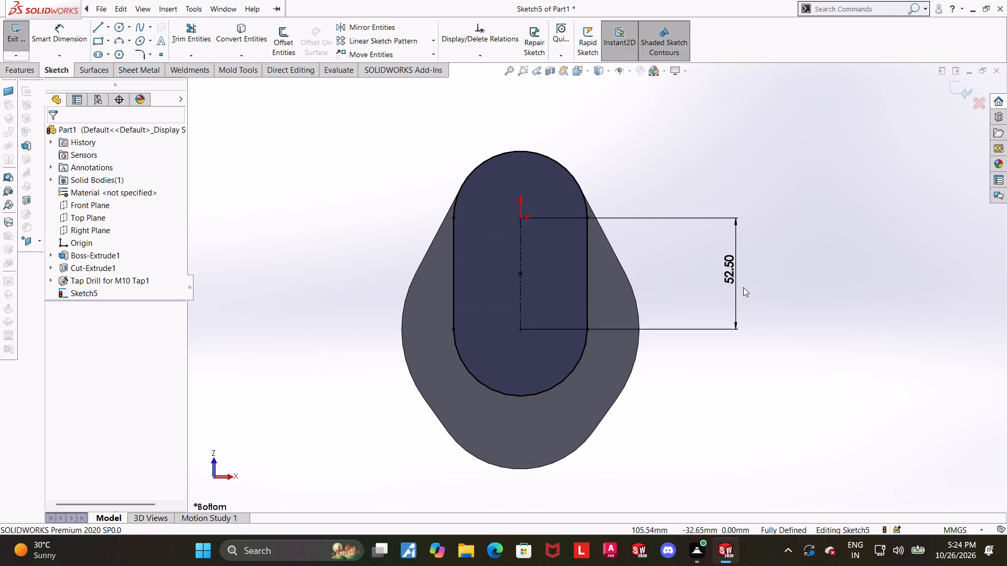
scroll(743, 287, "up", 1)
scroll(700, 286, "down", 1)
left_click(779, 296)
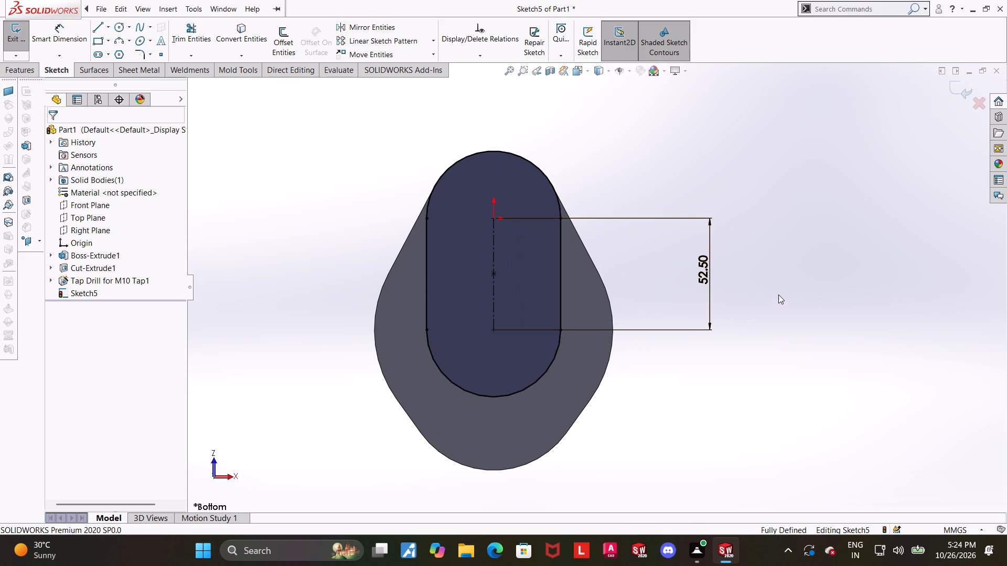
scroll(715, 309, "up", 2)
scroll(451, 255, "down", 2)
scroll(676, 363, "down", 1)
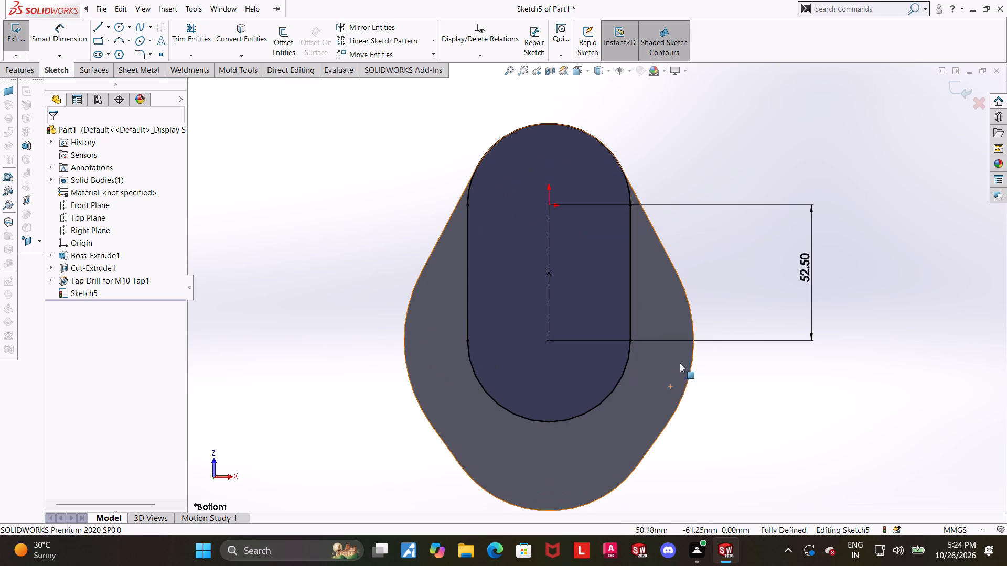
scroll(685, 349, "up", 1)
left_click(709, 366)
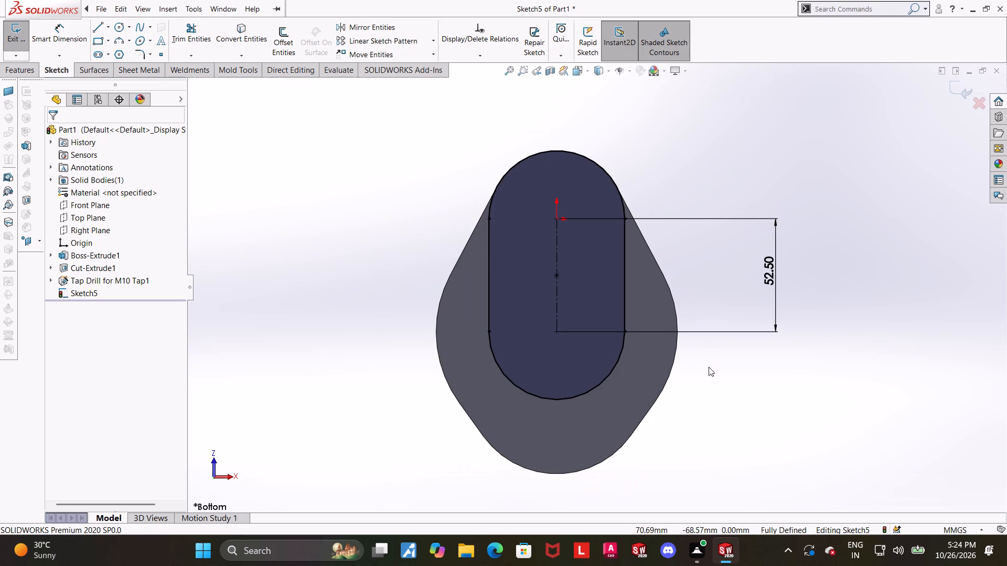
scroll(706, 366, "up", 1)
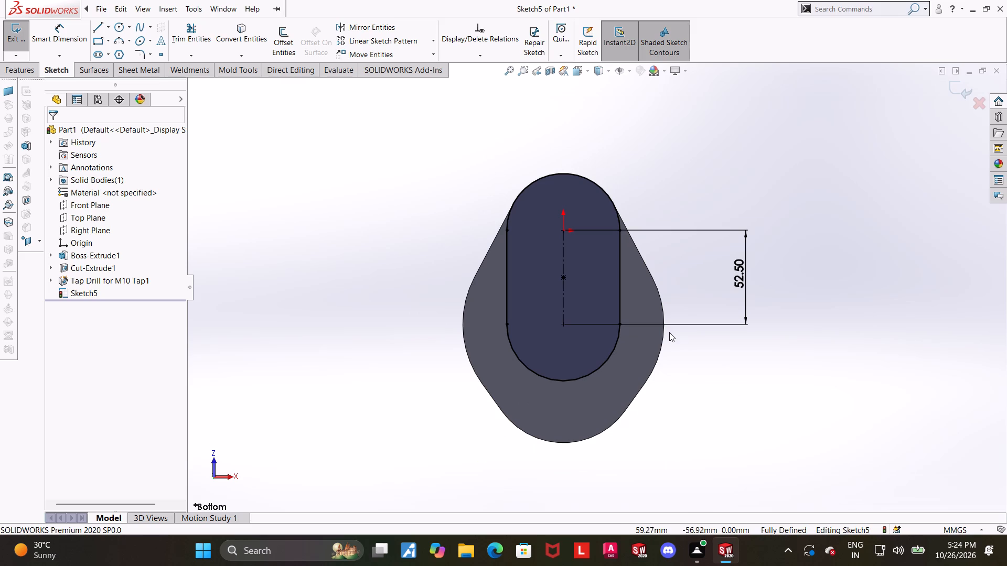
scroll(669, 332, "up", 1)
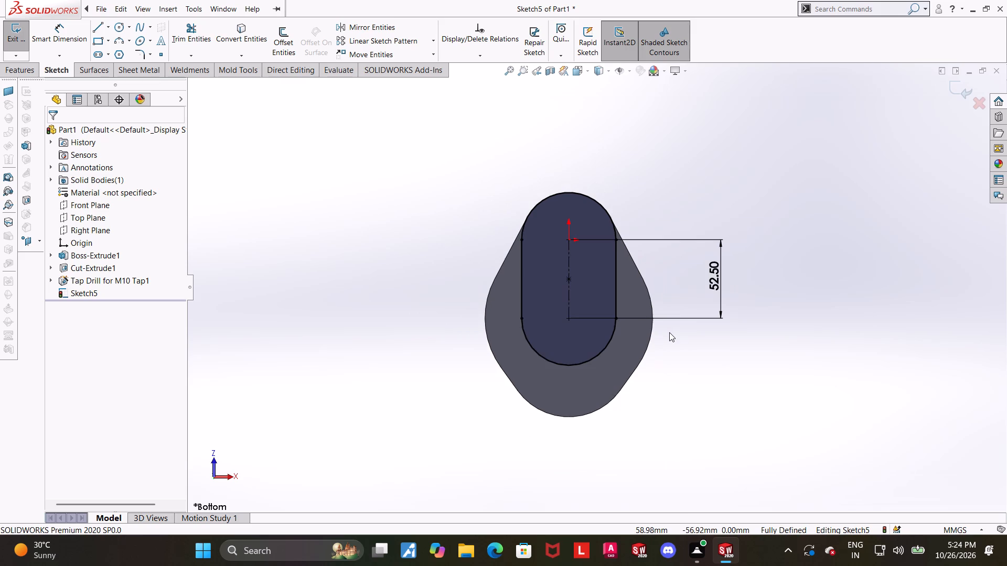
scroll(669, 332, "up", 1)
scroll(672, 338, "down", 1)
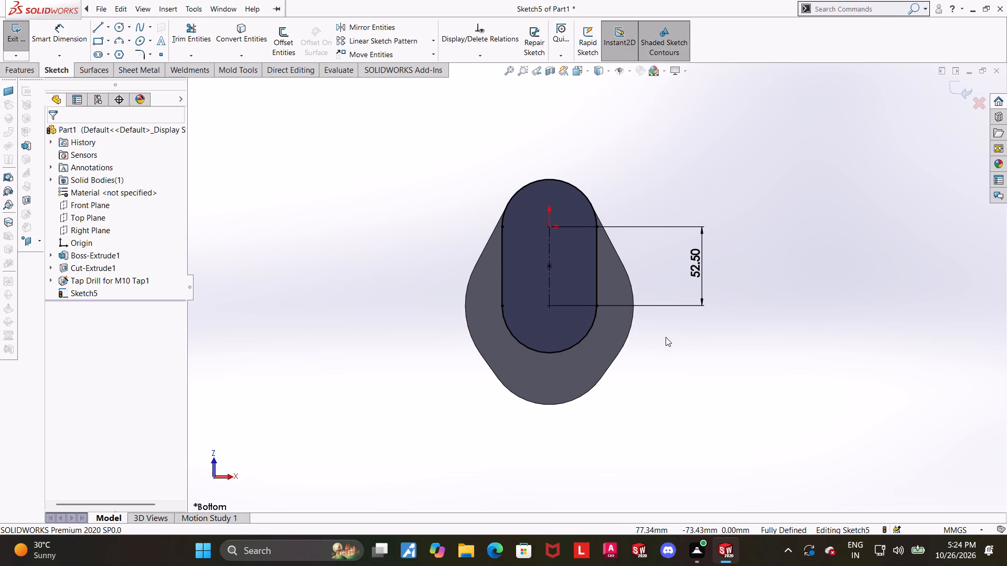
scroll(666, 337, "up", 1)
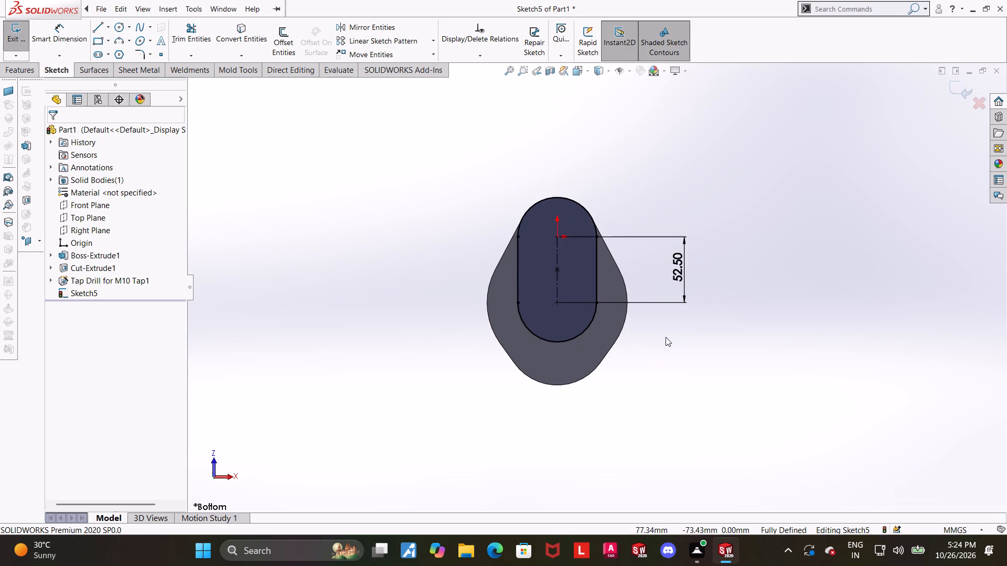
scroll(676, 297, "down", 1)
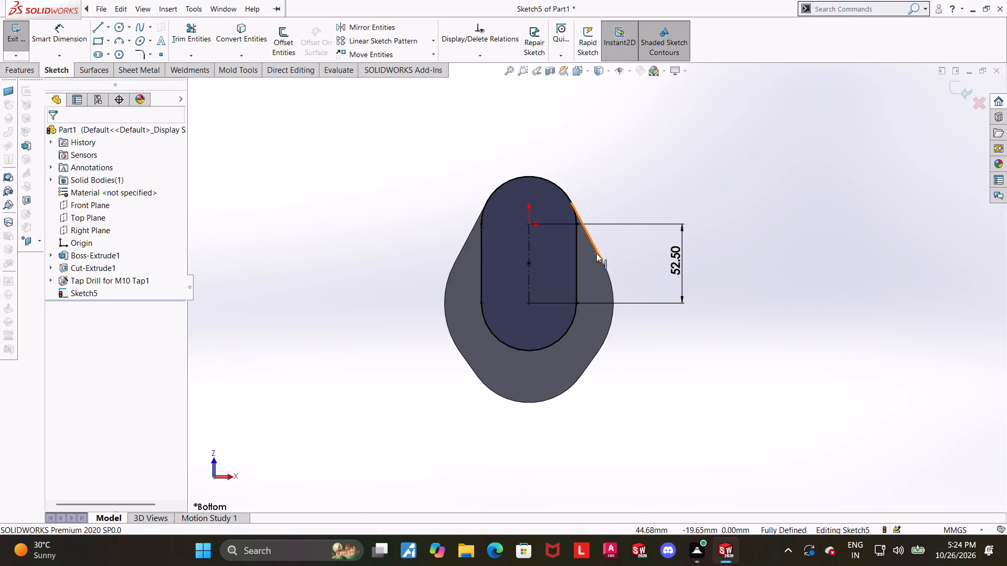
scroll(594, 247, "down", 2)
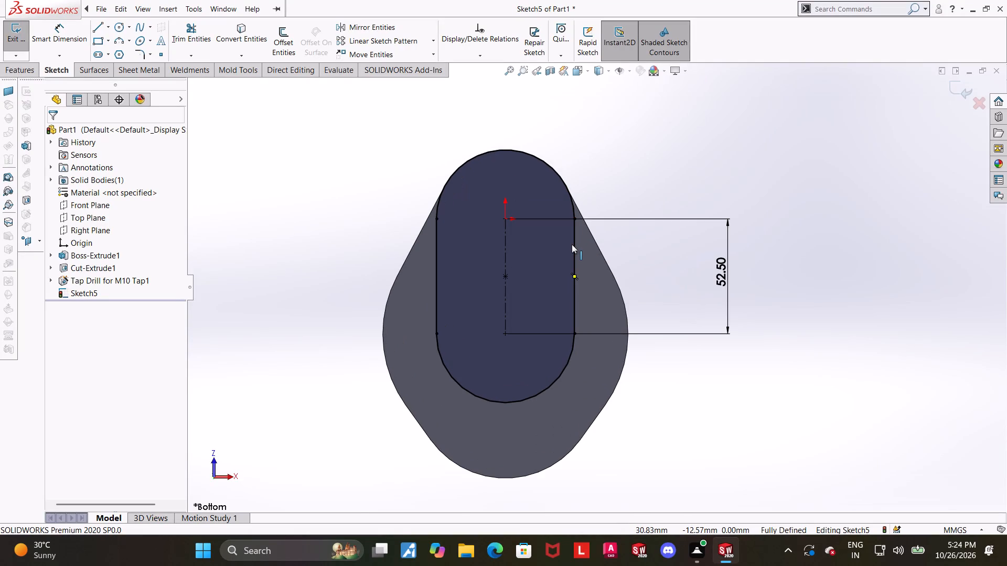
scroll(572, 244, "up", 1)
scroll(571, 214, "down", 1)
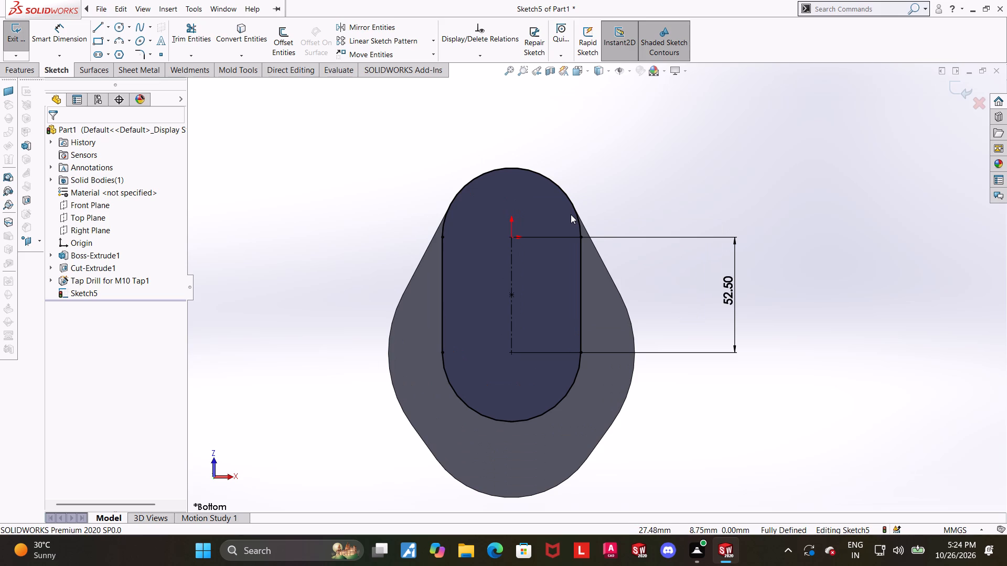
Examine the slot sketch on the part's underside from different angles.
middle_click_drag(604, 234, 719, 325)
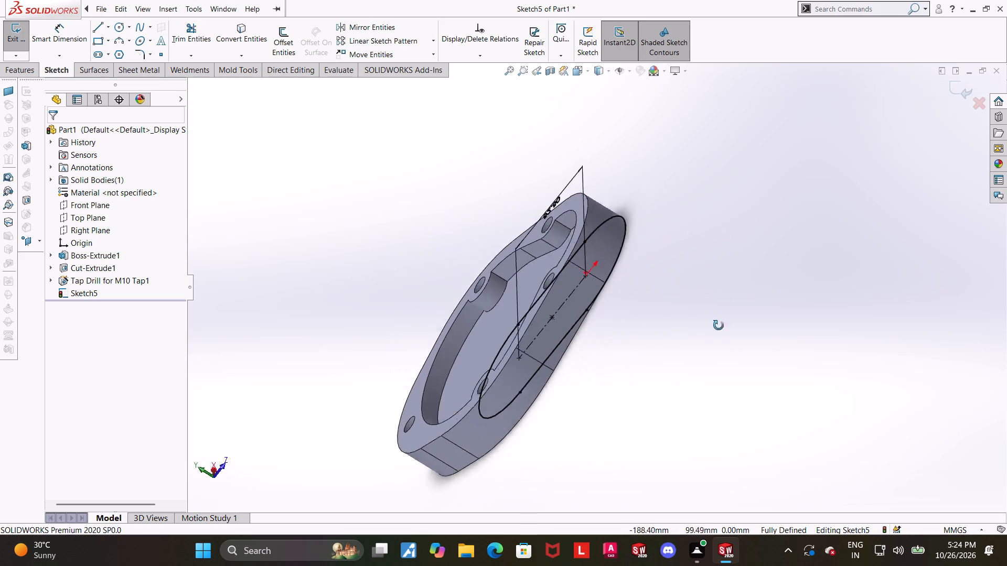
middle_click_drag(719, 325, 678, 291)
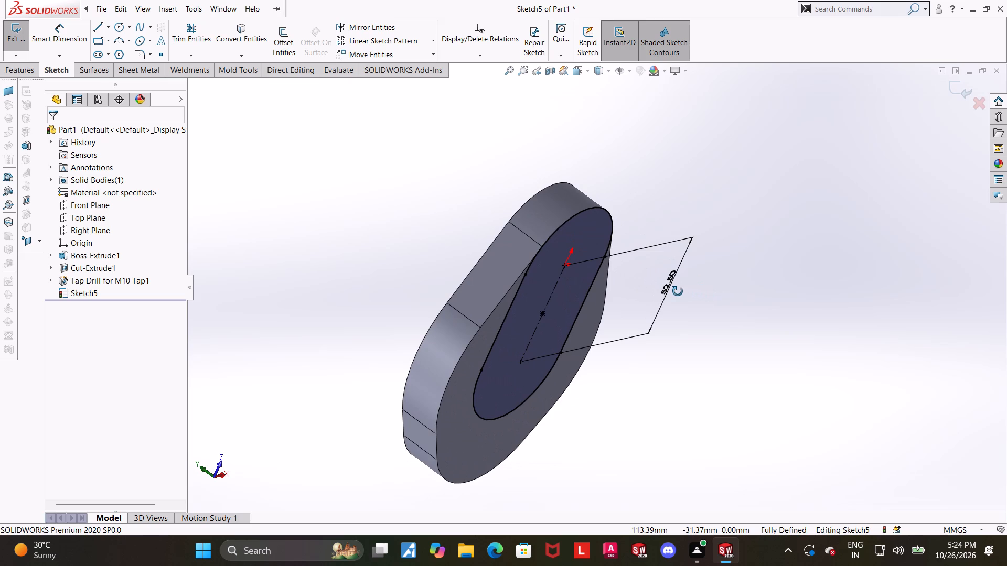
middle_click_drag(678, 291, 672, 292)
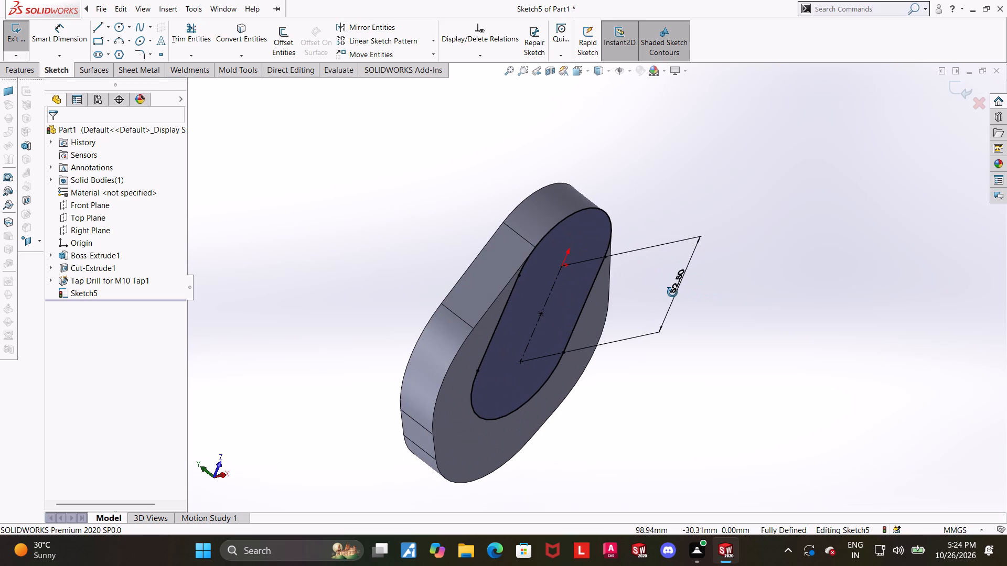
middle_click_drag(672, 292, 636, 252)
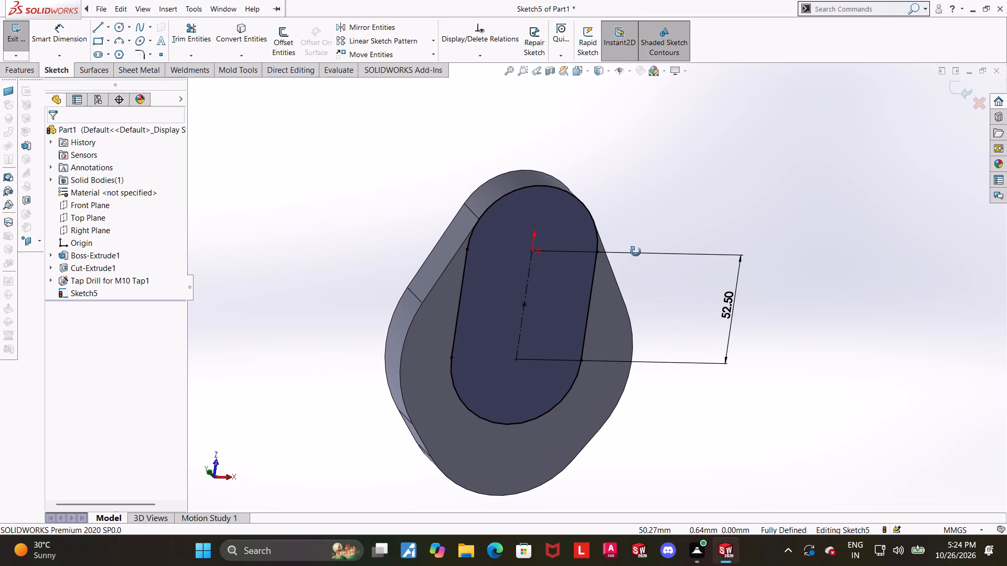
middle_click_drag(636, 252, 645, 268)
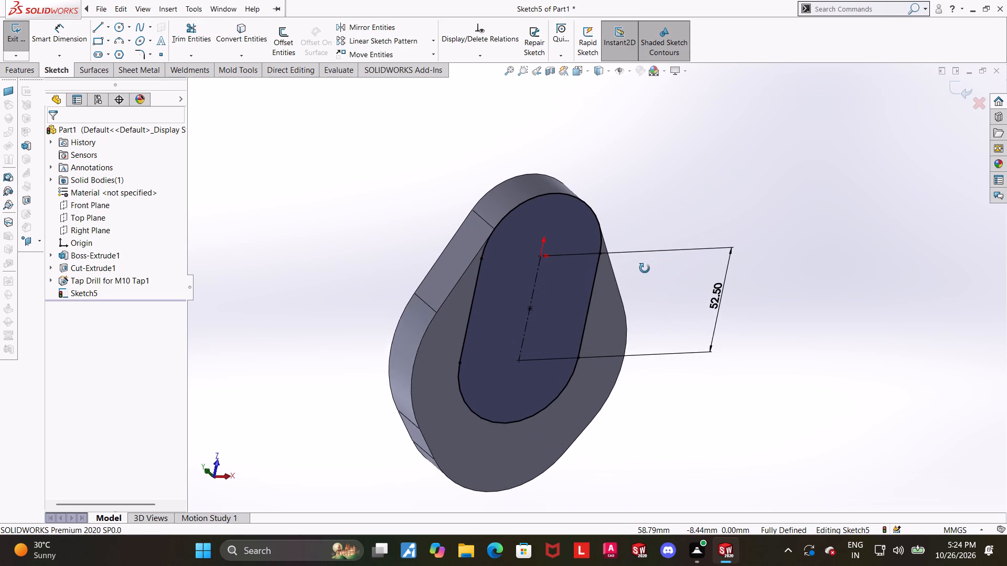
middle_click_drag(645, 268, 644, 268)
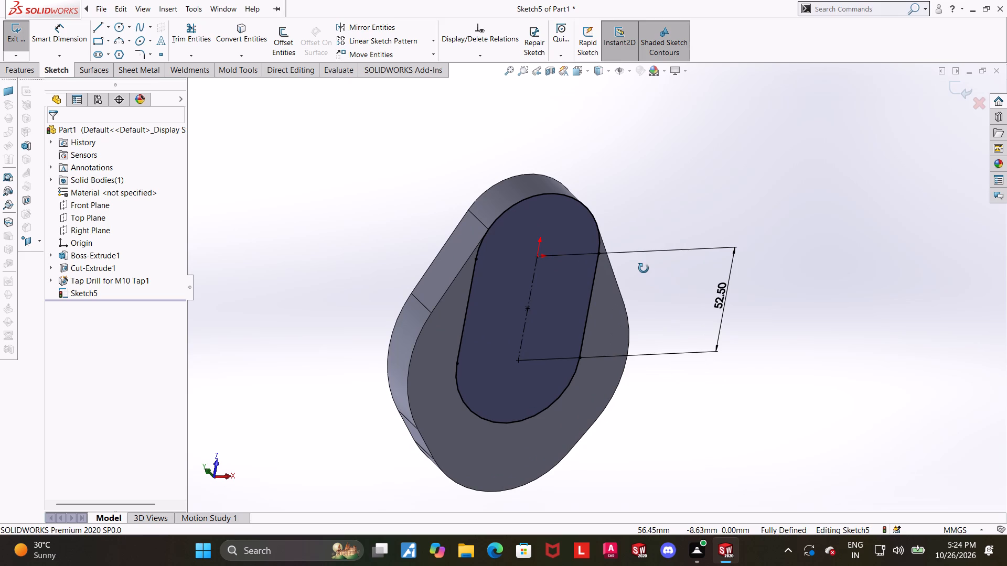
middle_click_drag(644, 268, 641, 247)
middle_click(637, 223)
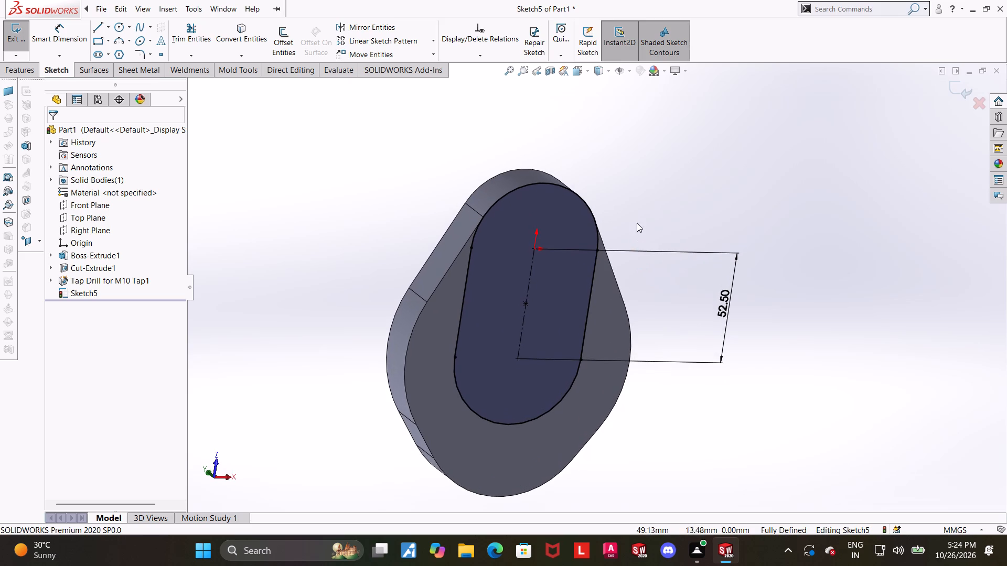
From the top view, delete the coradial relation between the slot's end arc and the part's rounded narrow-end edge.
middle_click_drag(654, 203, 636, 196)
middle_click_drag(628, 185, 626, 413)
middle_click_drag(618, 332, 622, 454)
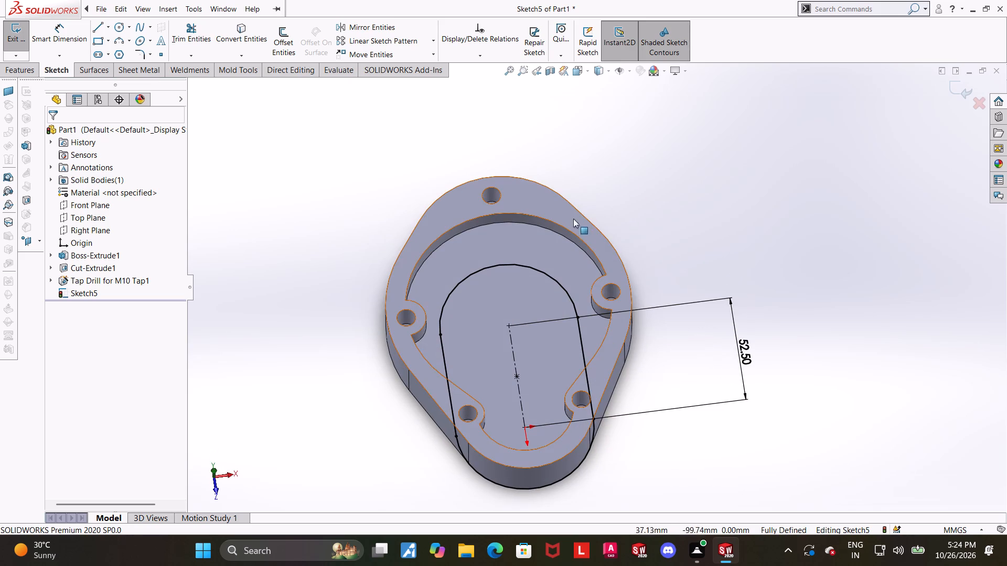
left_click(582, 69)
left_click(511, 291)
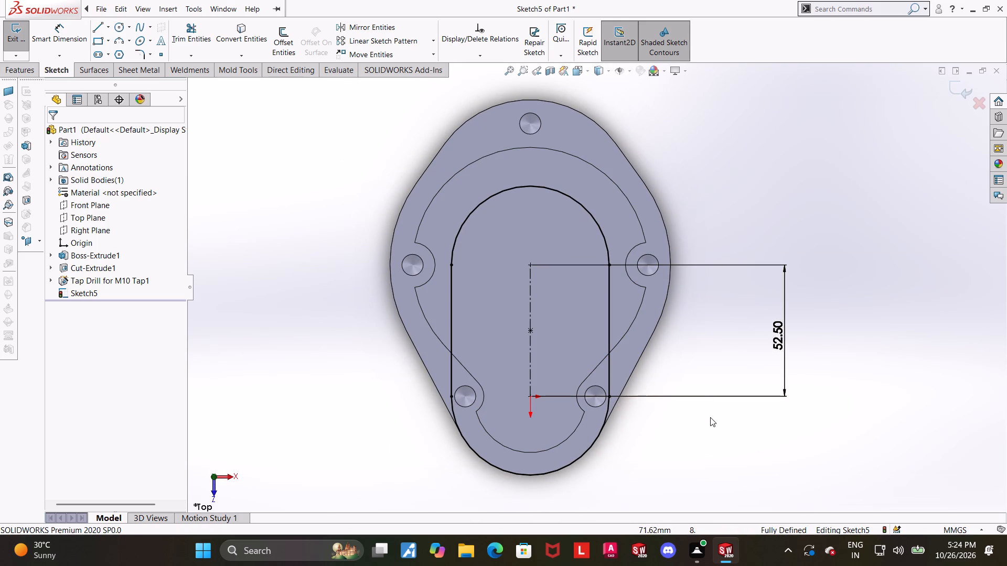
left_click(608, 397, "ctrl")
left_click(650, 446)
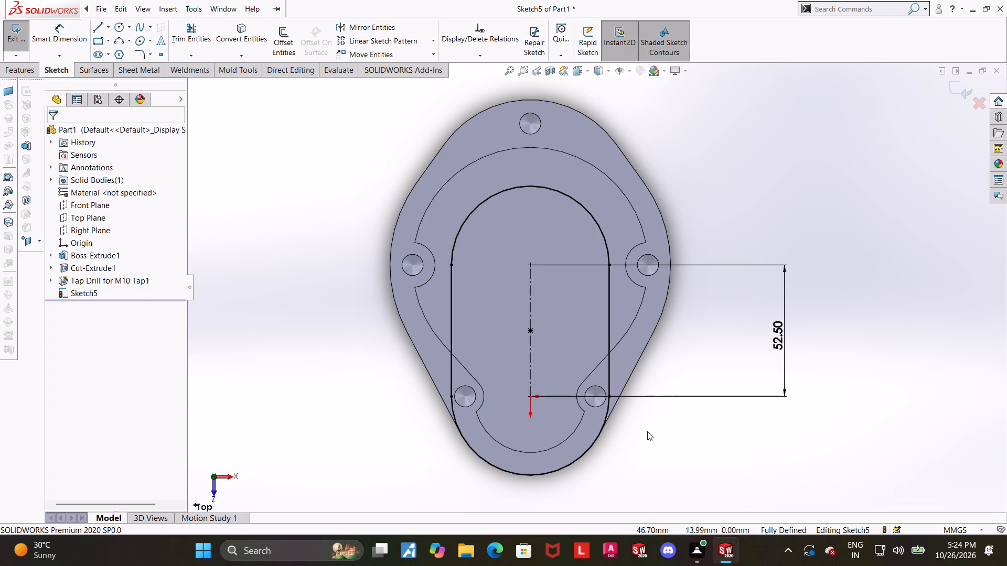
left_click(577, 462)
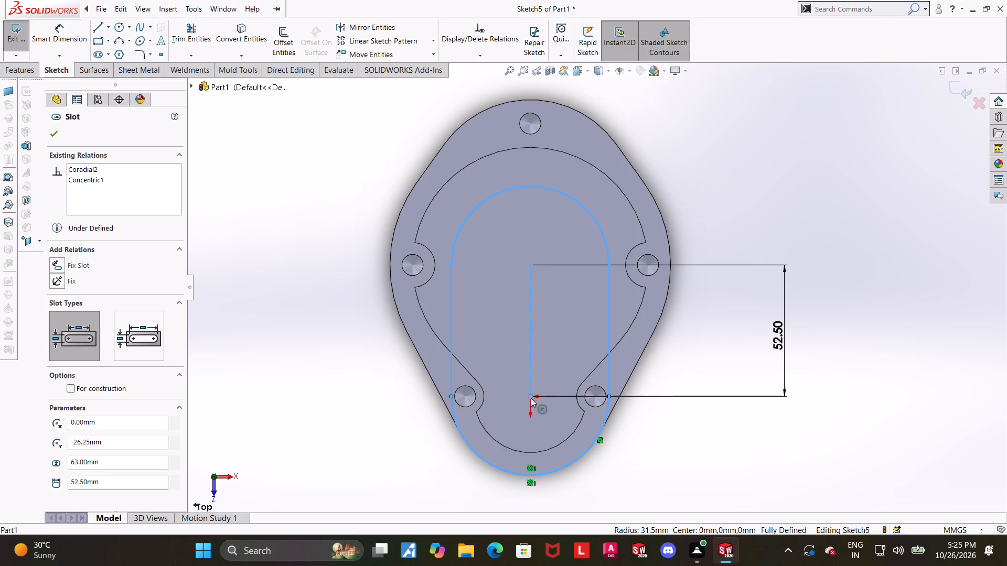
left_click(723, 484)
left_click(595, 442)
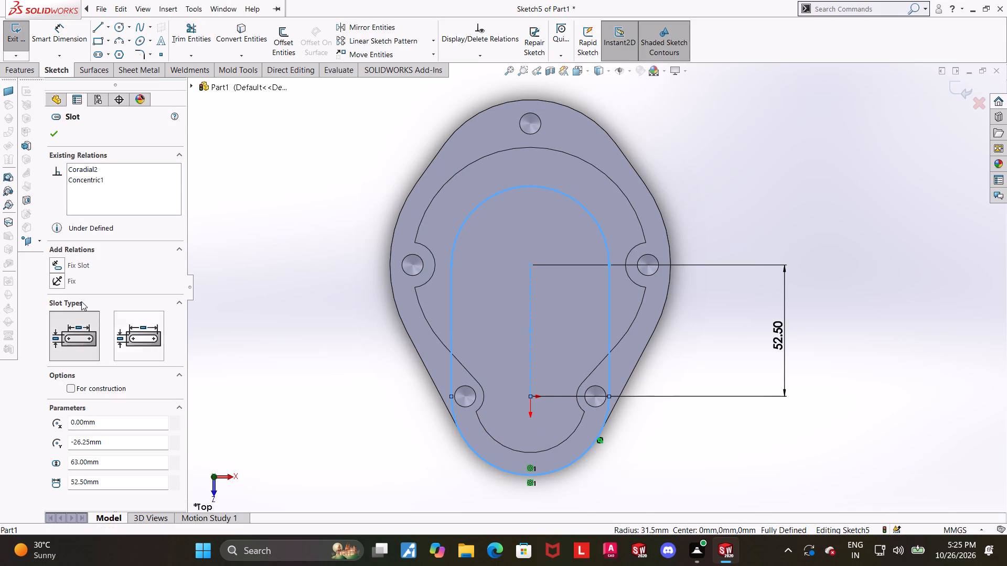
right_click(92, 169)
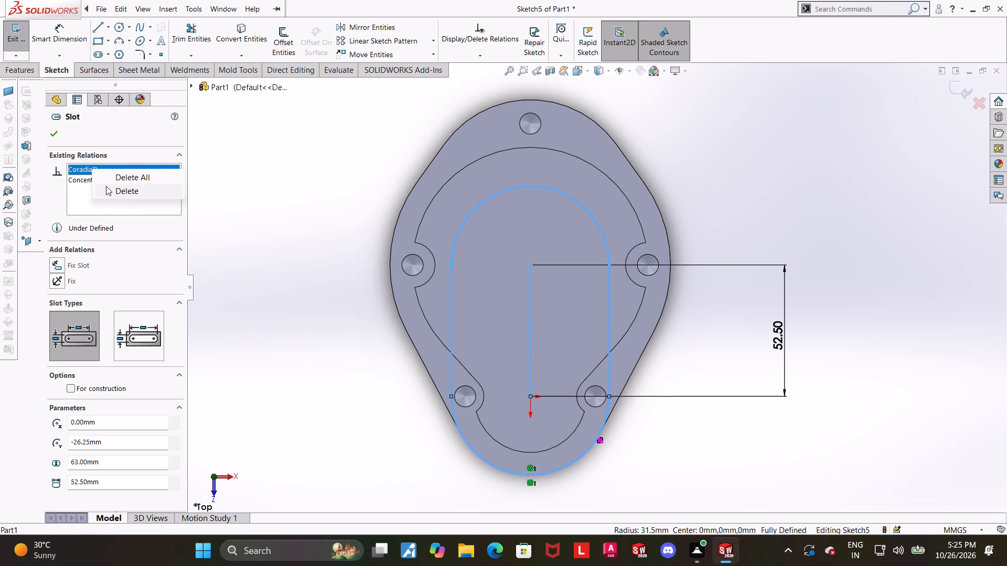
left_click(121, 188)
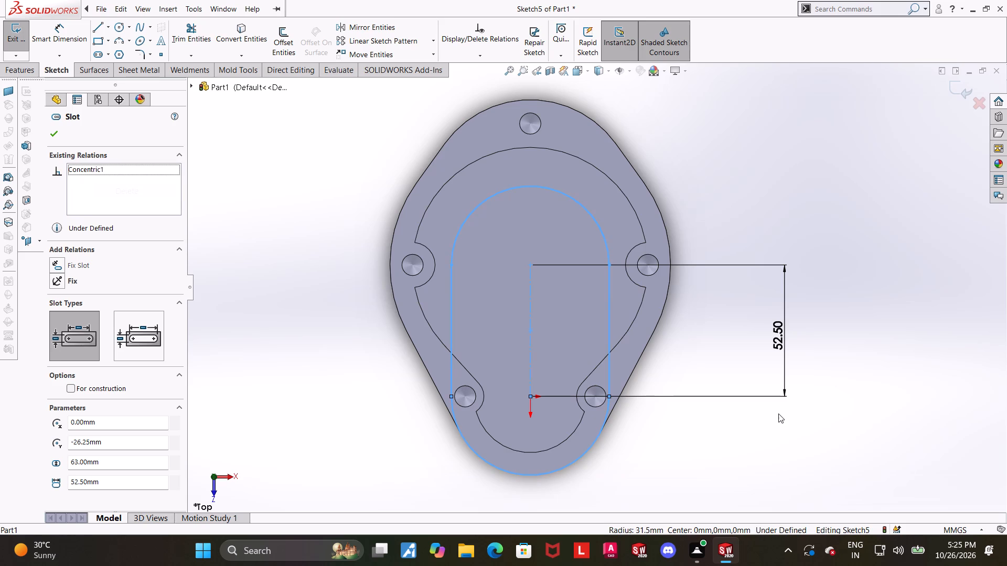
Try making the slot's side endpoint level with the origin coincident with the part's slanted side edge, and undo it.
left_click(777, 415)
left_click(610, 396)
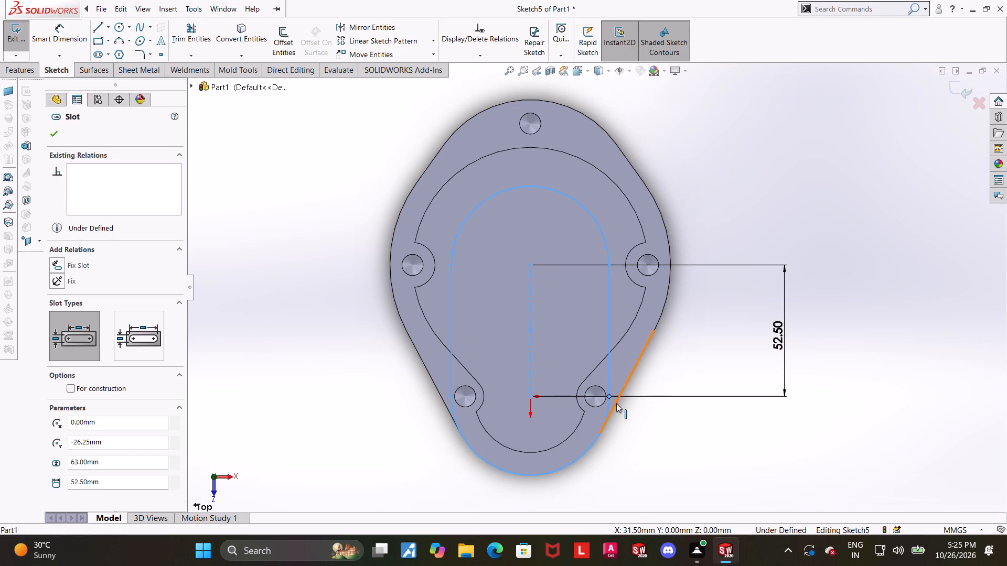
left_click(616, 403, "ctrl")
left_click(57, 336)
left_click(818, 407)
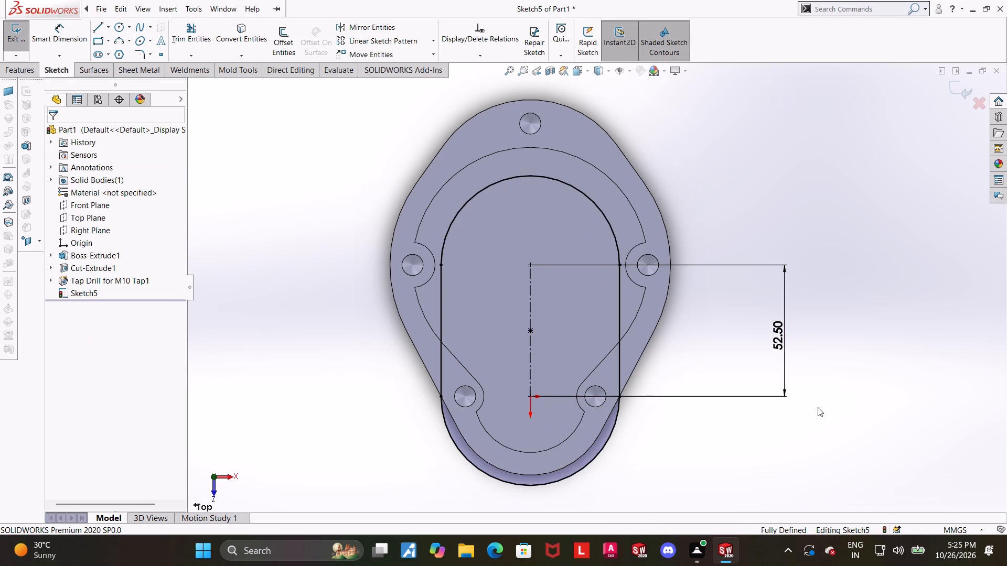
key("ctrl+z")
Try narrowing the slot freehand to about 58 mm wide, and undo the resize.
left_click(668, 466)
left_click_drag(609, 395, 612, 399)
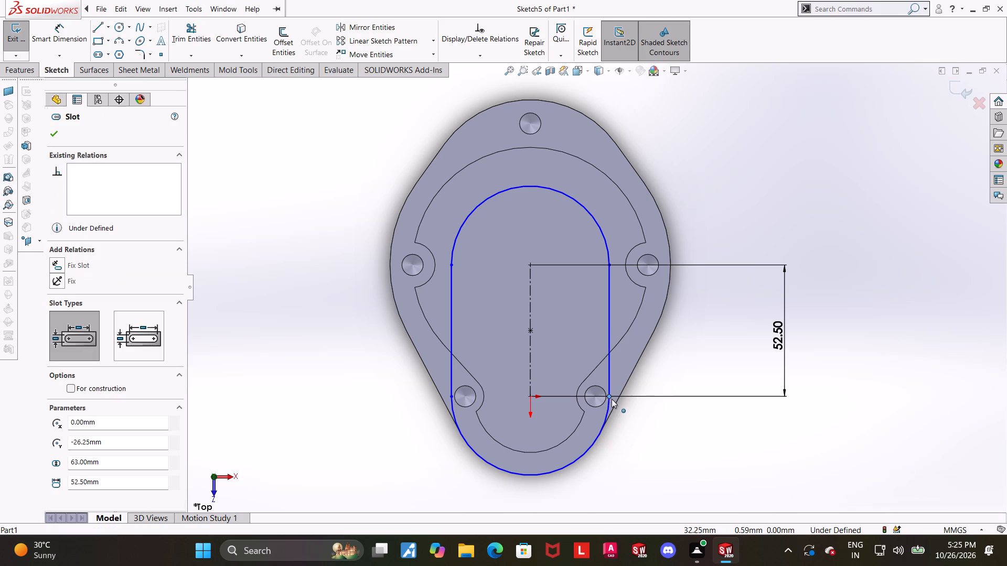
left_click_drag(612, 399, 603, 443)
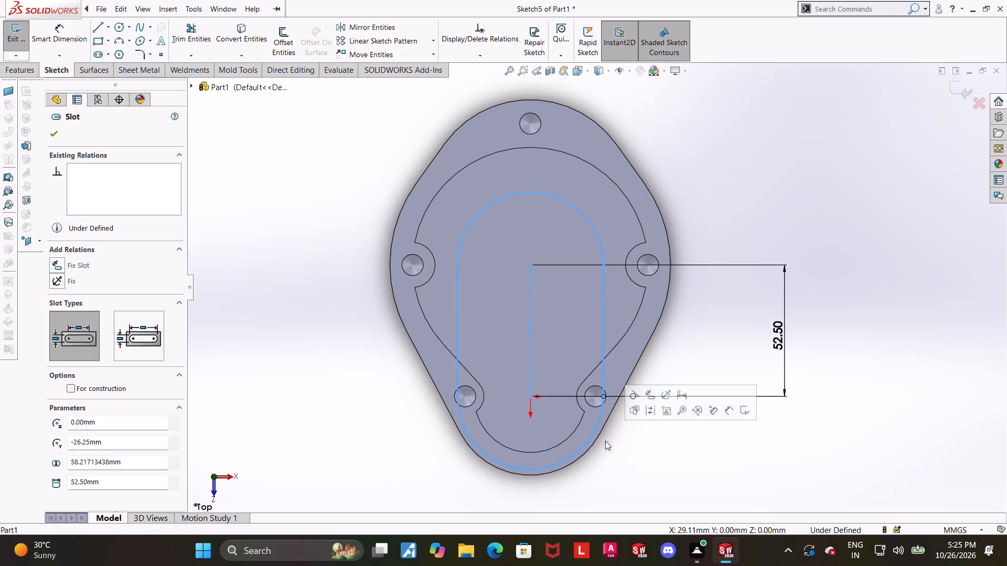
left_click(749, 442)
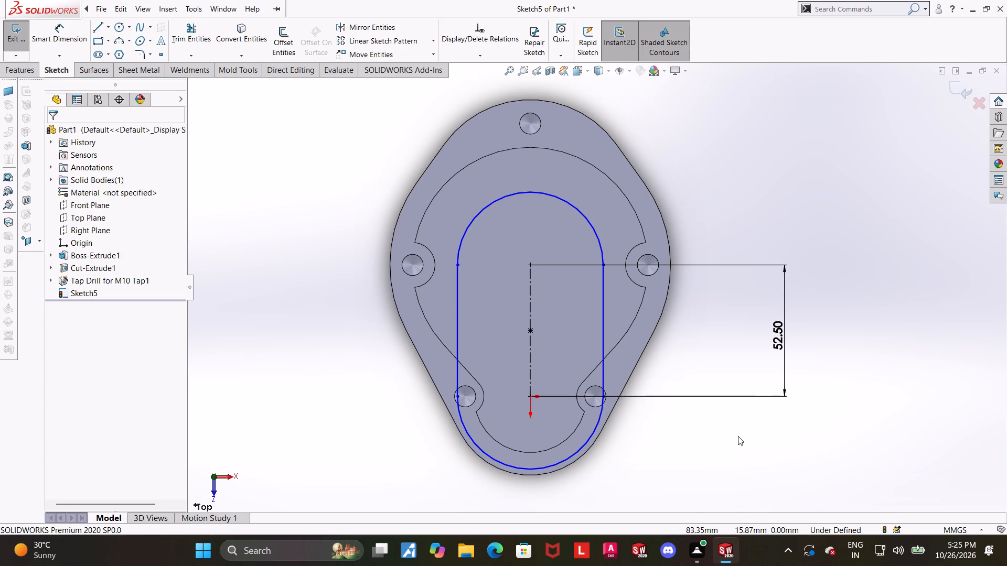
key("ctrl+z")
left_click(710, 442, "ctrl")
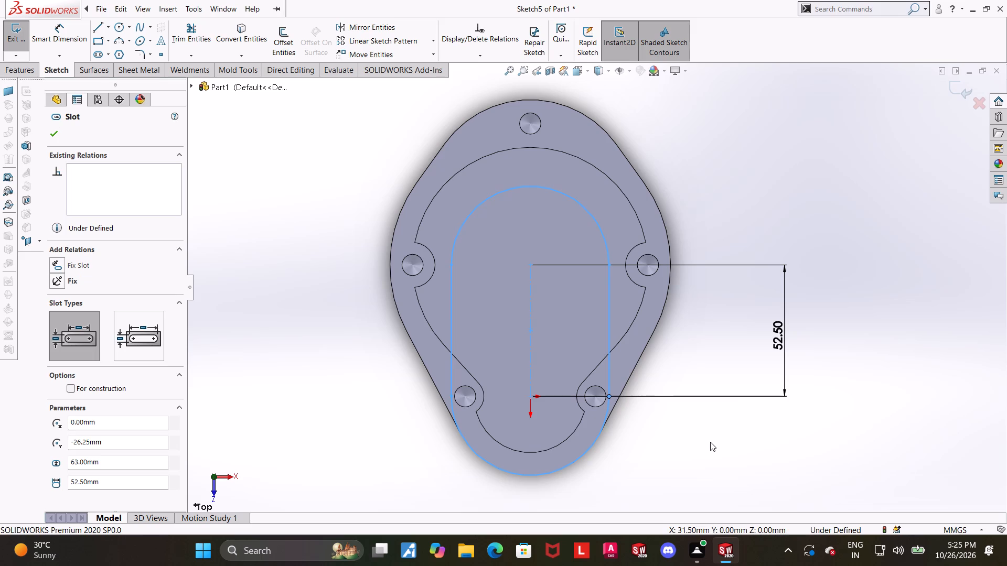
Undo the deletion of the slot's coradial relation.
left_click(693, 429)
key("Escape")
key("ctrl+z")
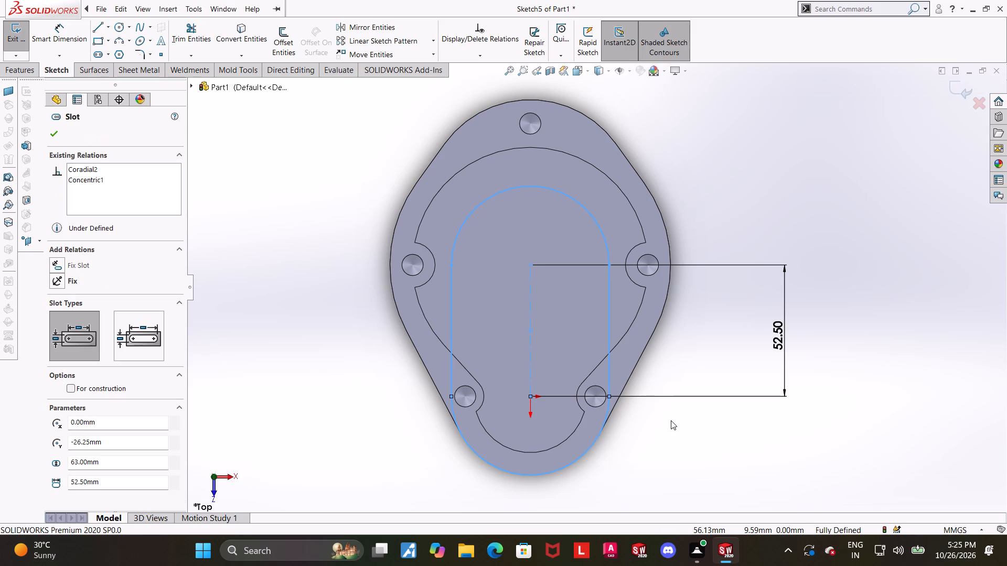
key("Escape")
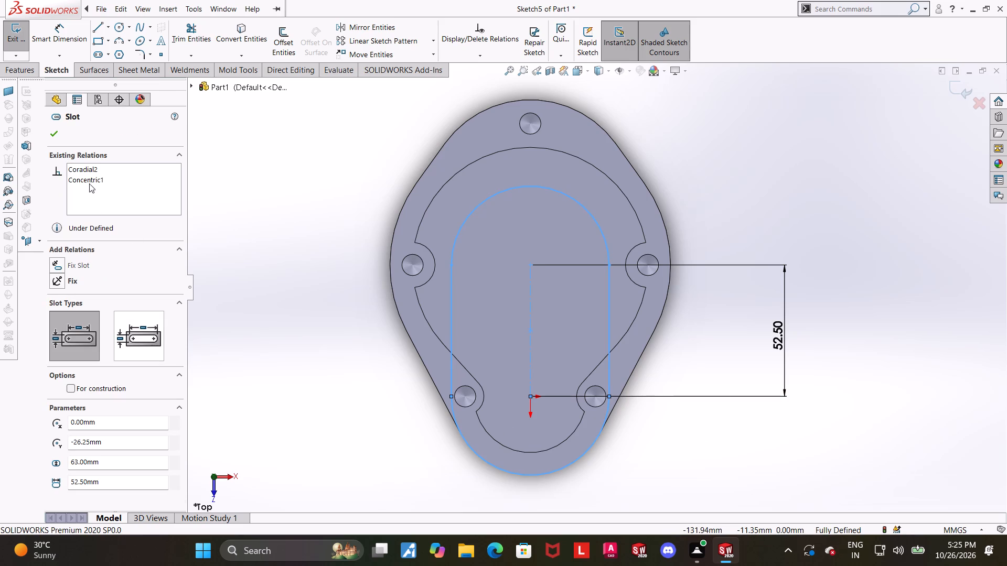
Delete the slot's coradial relation to the narrow-end edge, keeping its concentric relation.
right_click(89, 169)
left_click(105, 190)
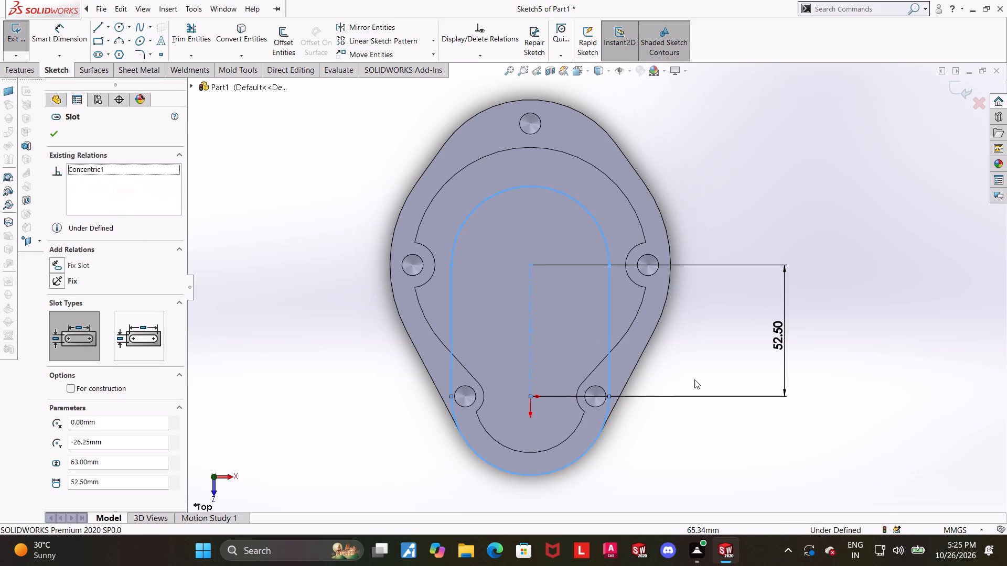
left_click(715, 447)
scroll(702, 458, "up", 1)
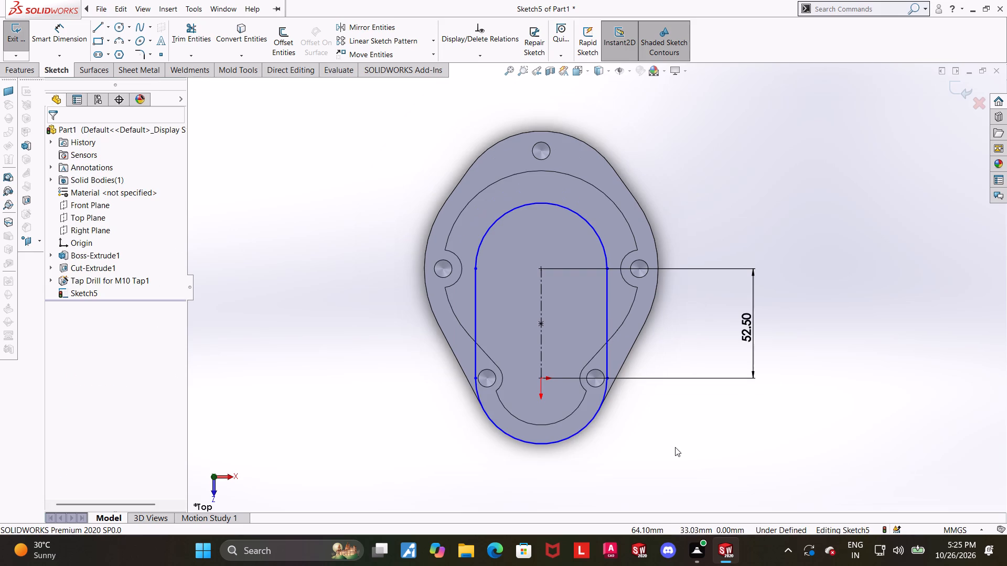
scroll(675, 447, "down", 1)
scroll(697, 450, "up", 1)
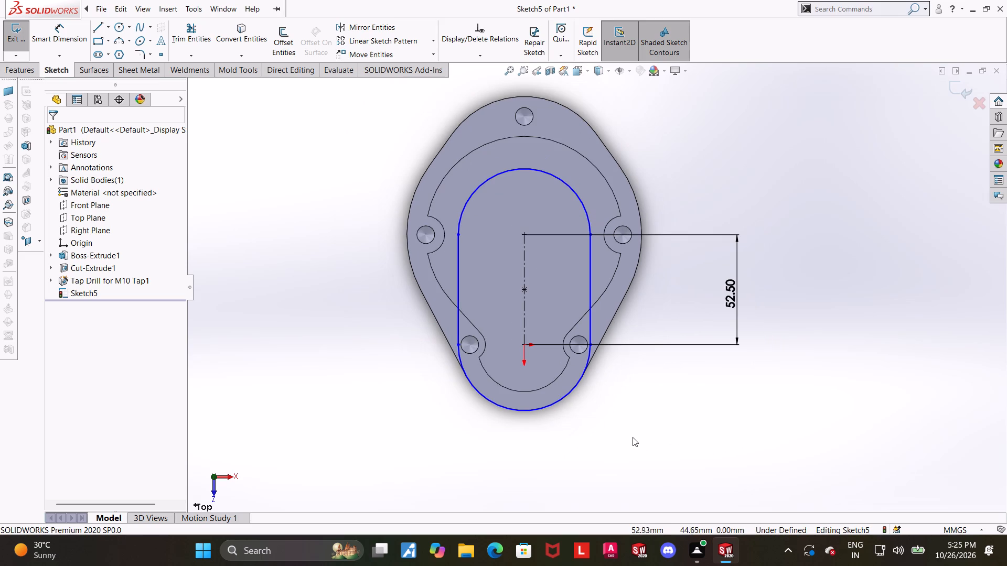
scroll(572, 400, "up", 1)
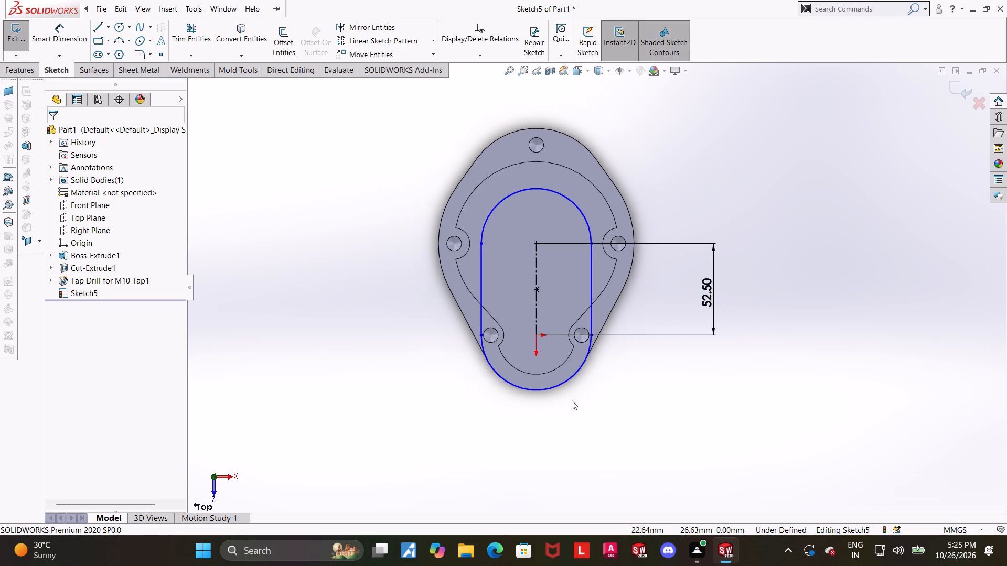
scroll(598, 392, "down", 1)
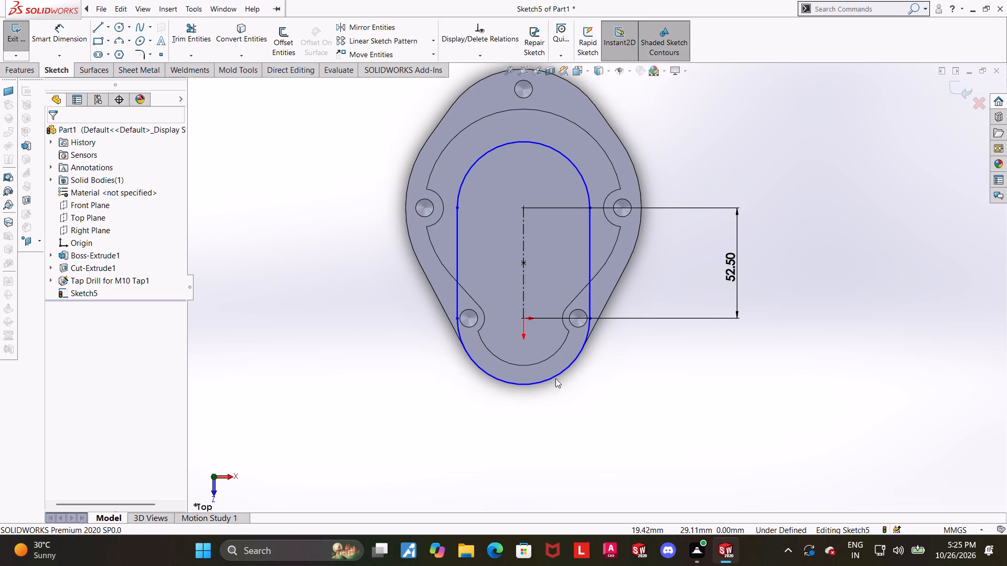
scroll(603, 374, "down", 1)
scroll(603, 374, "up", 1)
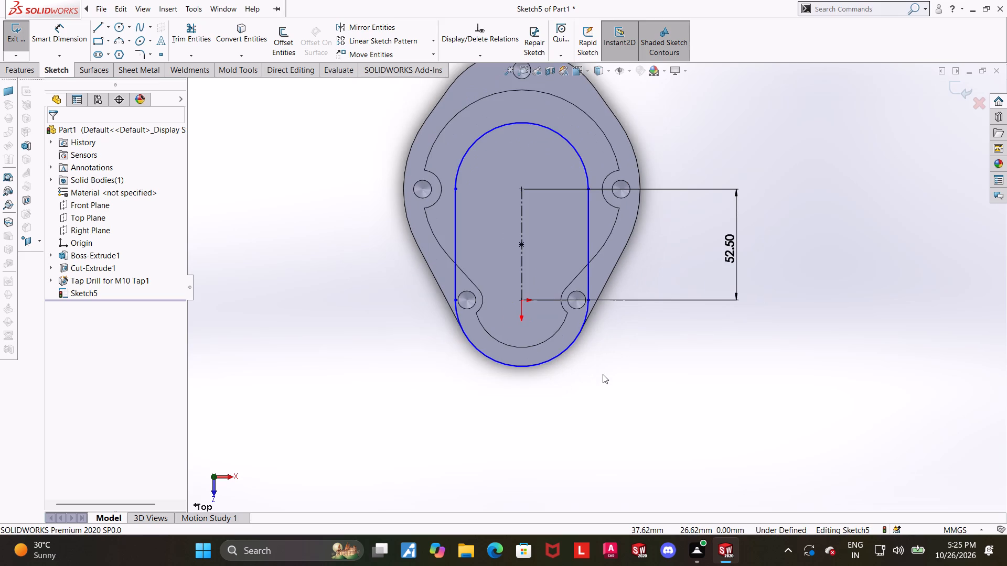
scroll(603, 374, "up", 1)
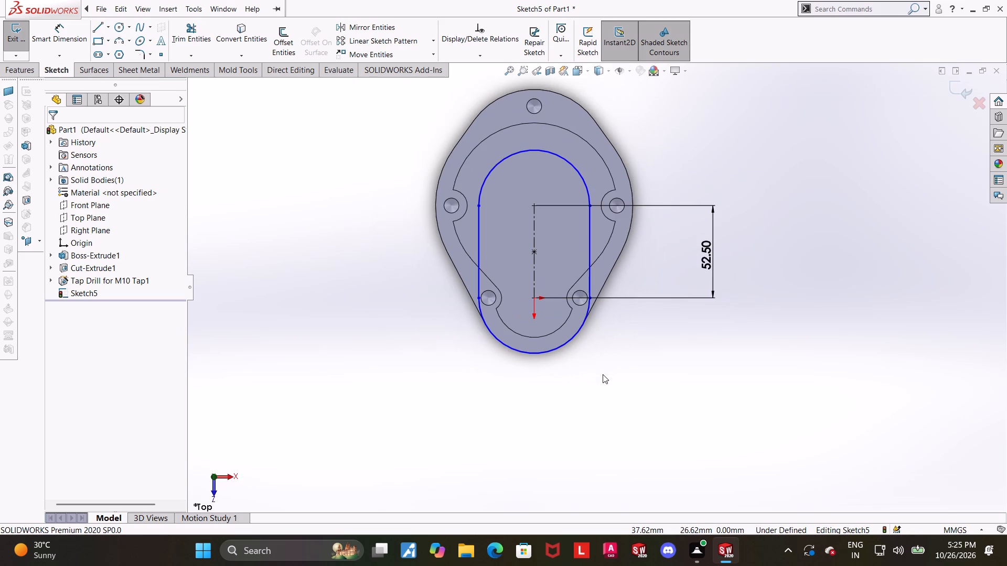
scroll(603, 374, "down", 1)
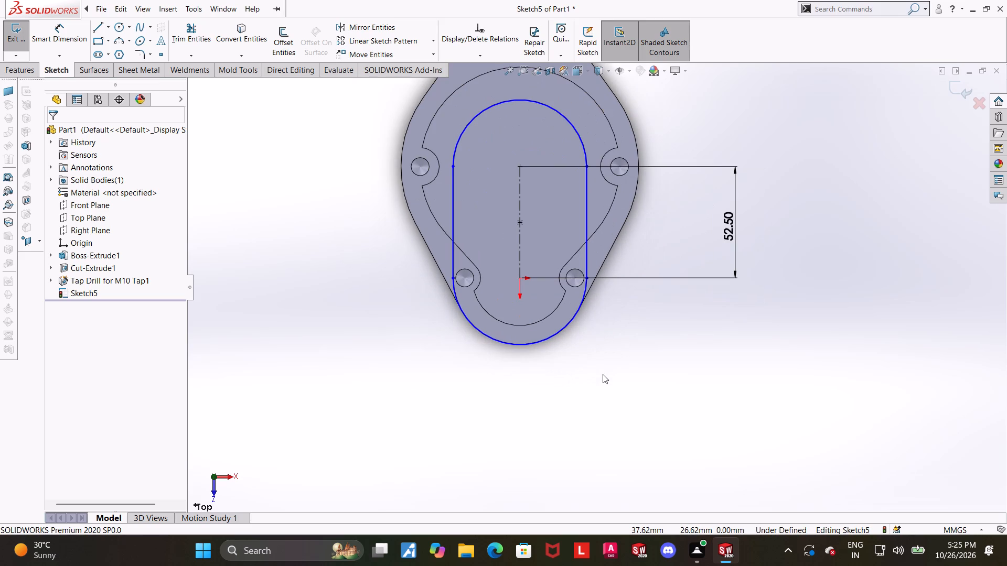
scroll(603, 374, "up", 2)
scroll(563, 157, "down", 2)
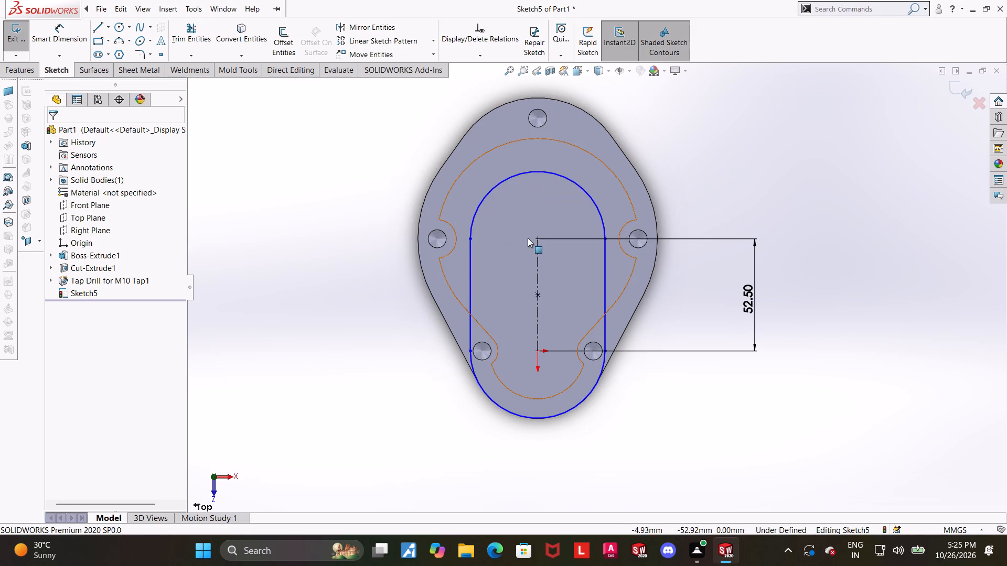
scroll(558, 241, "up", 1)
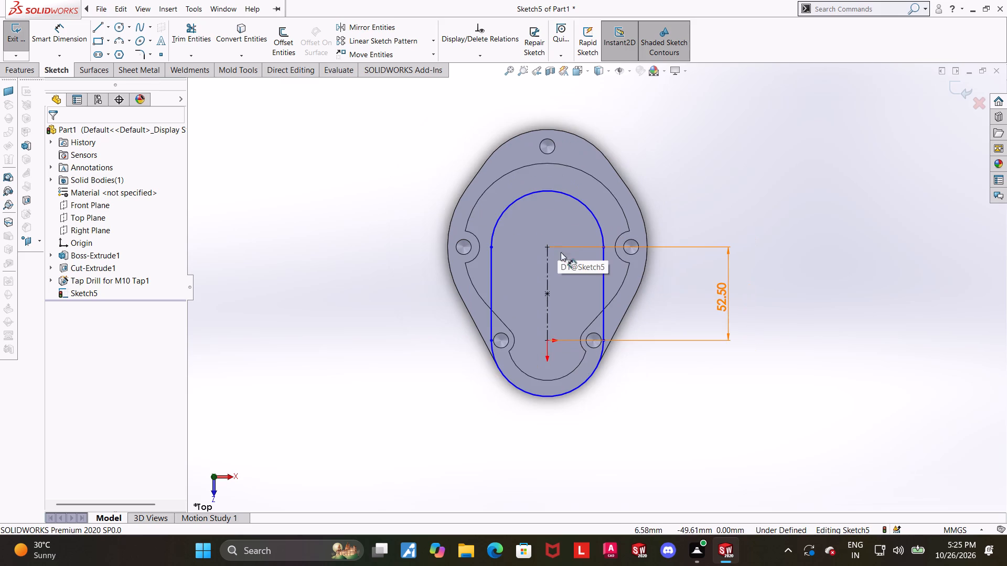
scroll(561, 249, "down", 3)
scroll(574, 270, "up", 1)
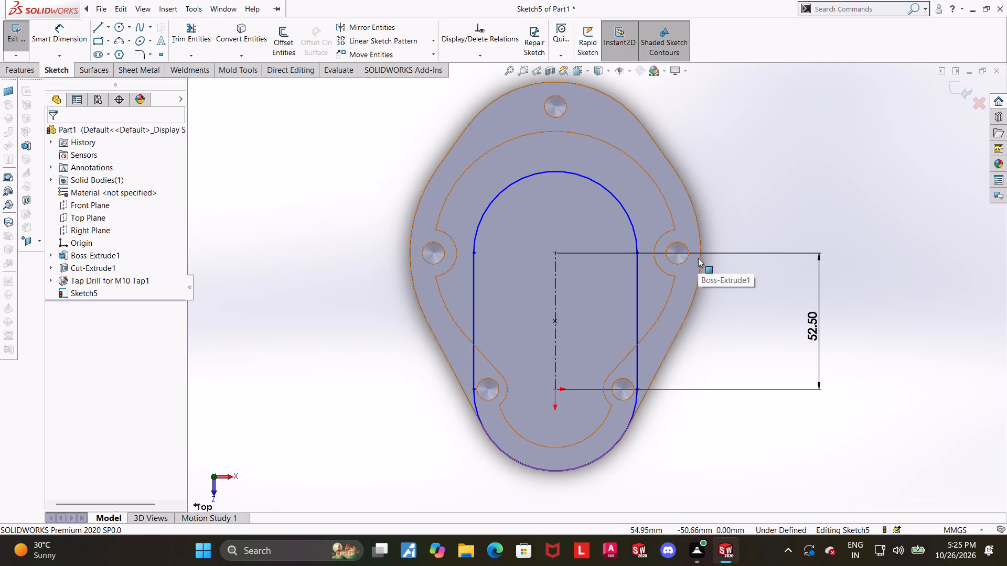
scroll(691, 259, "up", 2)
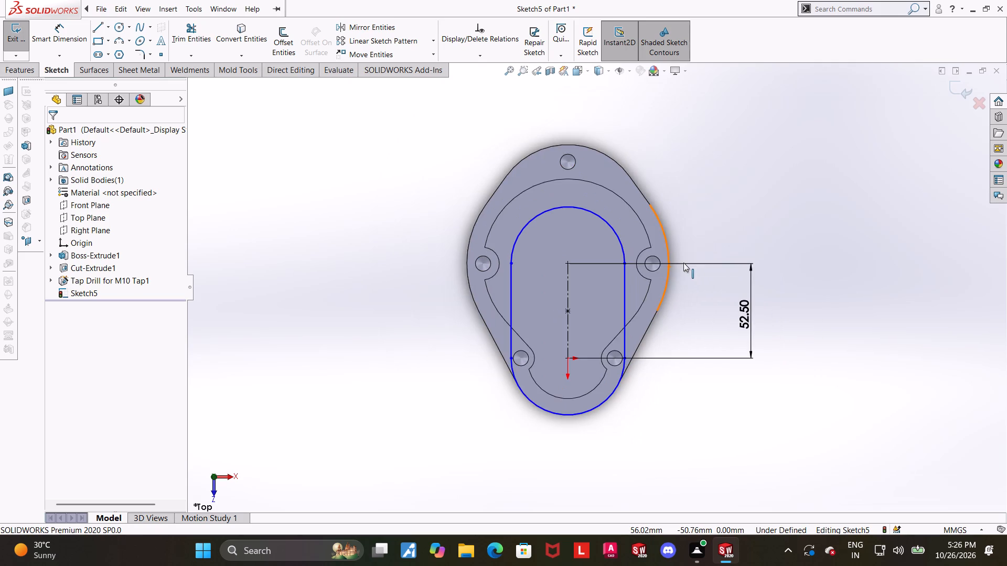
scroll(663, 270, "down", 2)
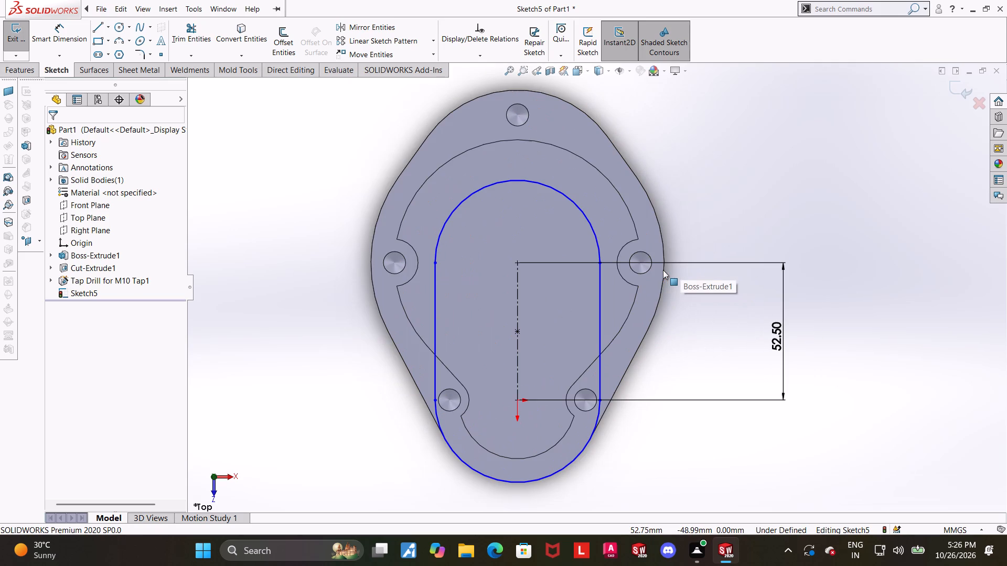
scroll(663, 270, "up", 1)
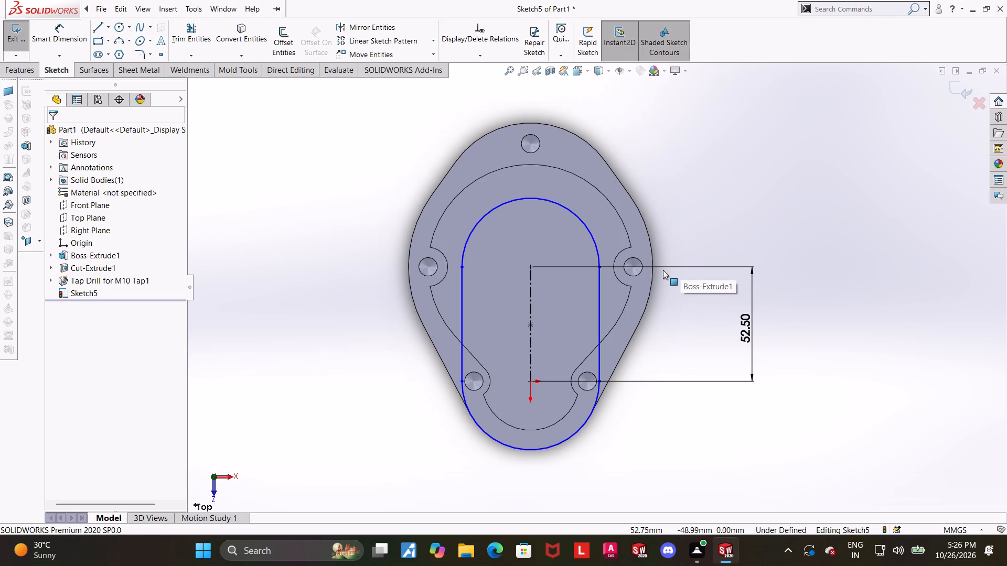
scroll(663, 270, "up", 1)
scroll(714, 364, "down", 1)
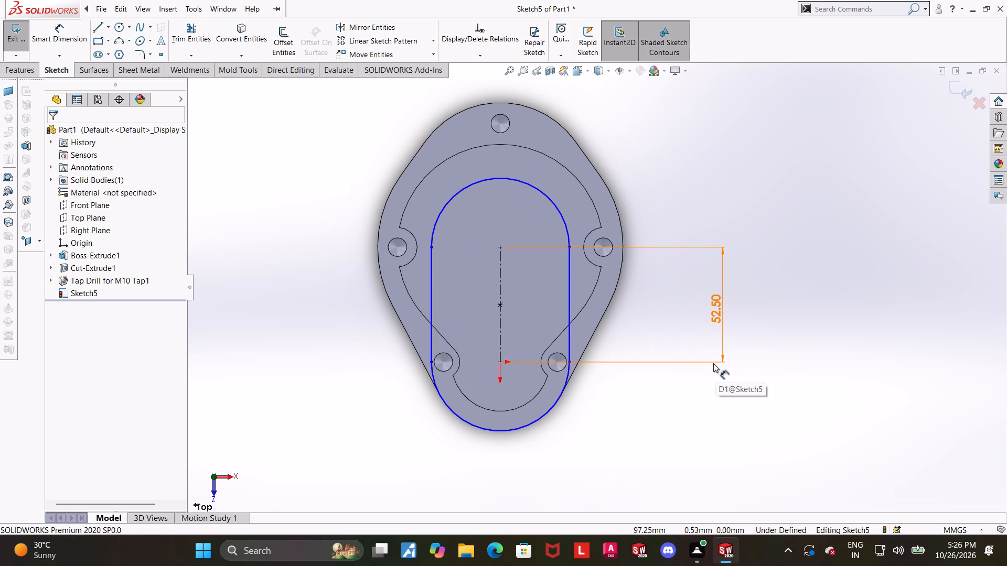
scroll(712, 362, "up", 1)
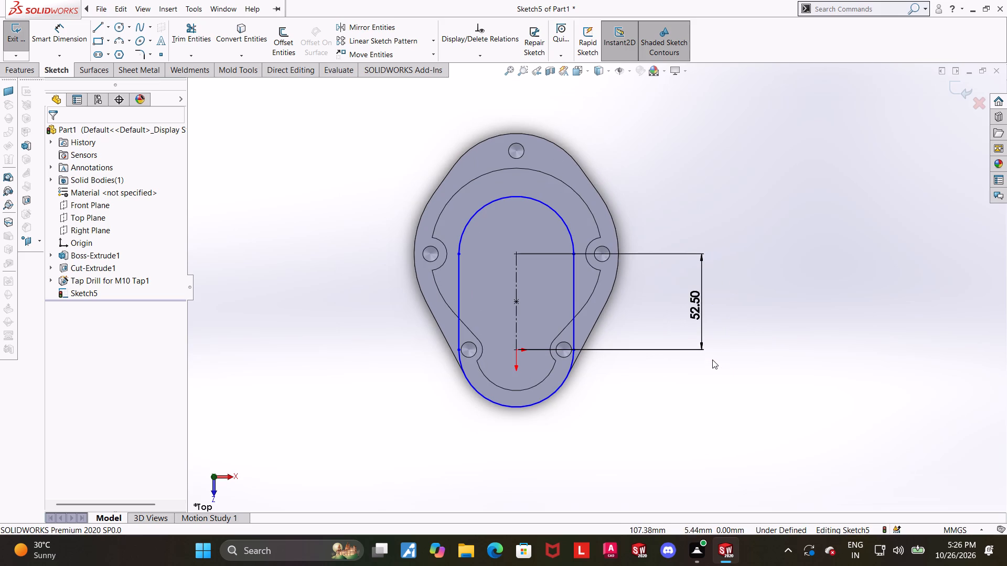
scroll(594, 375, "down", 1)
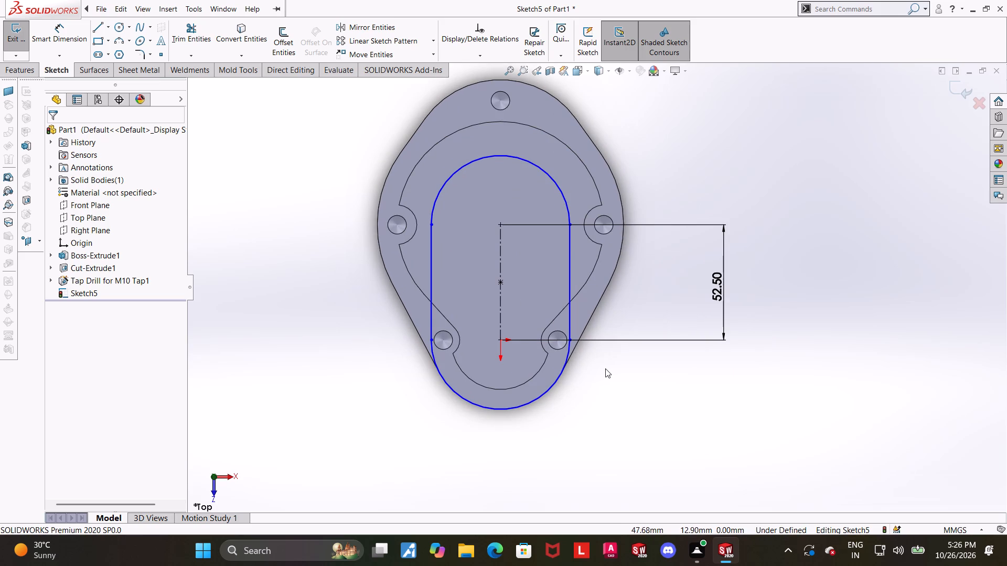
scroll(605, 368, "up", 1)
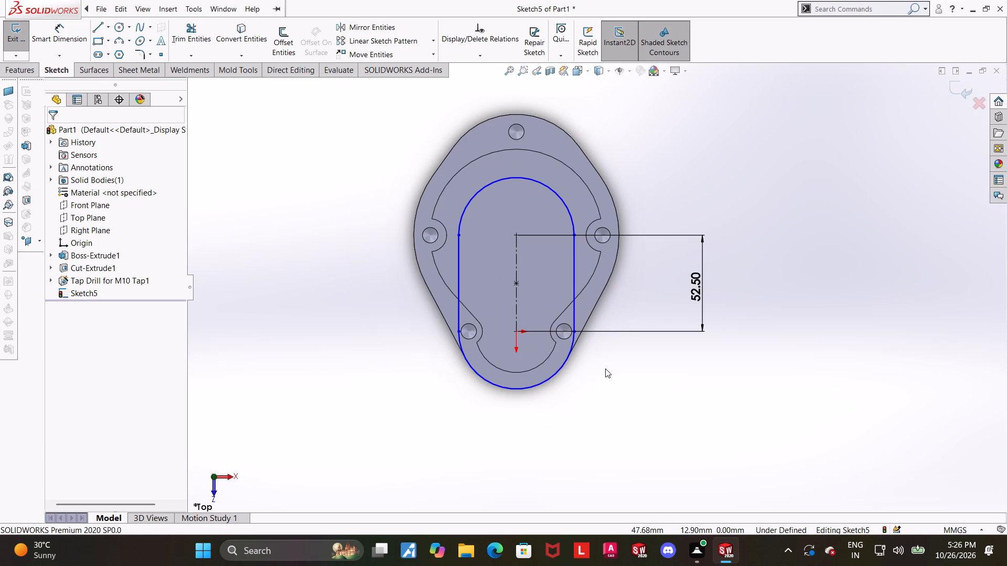
Narrow the slot freehand so its end arc lies inside the part's rounded narrow-end edge.
left_click_drag(560, 371, 555, 355)
left_click(579, 379)
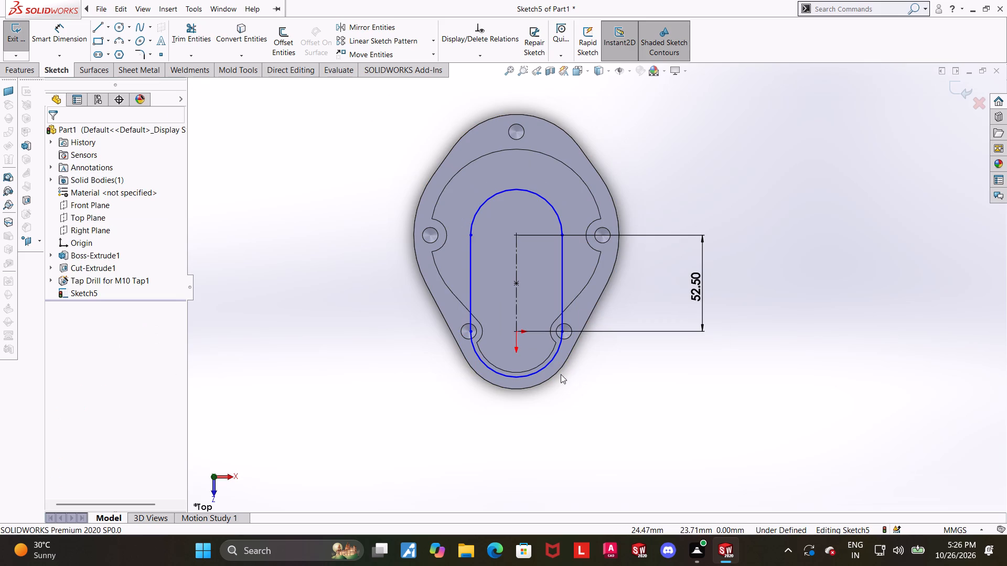
Add a coradial relation between the slot's narrow-end arc and the part's rounded narrow-end edge.
left_click(560, 371)
left_click(548, 364, "ctrl")
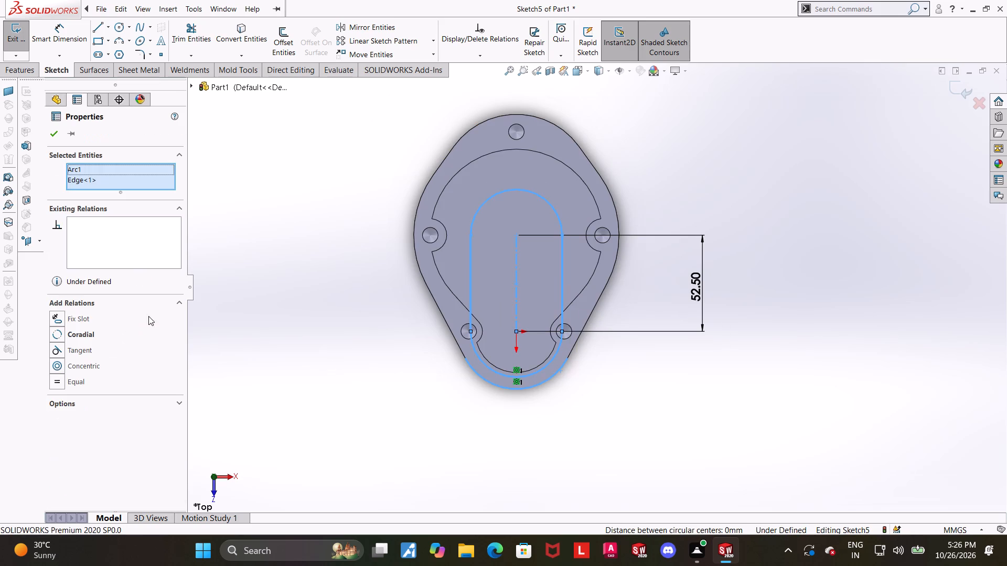
left_click(60, 339)
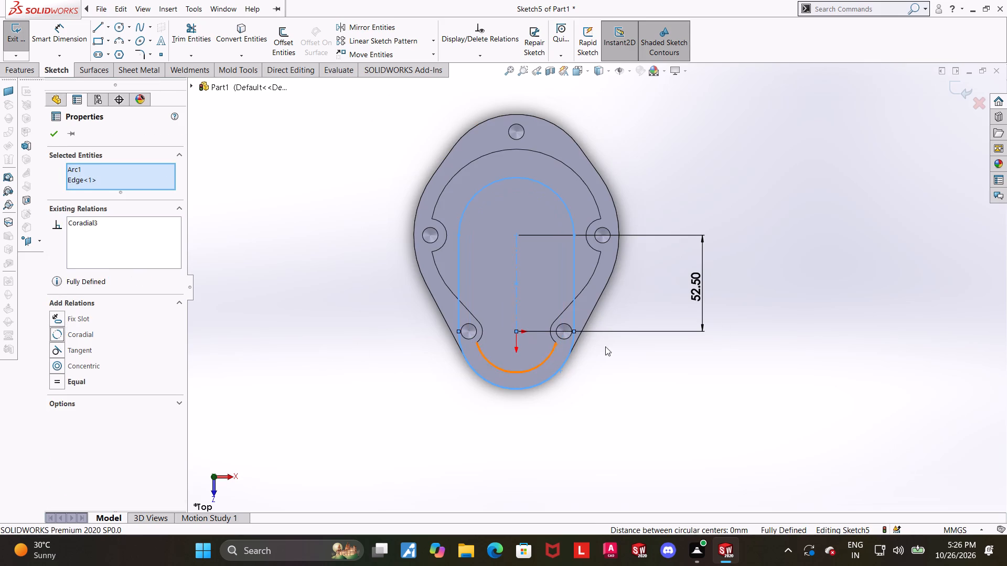
left_click(617, 347)
scroll(617, 347, "up", 2)
scroll(557, 328, "down", 4)
key("Escape")
key("Escape")
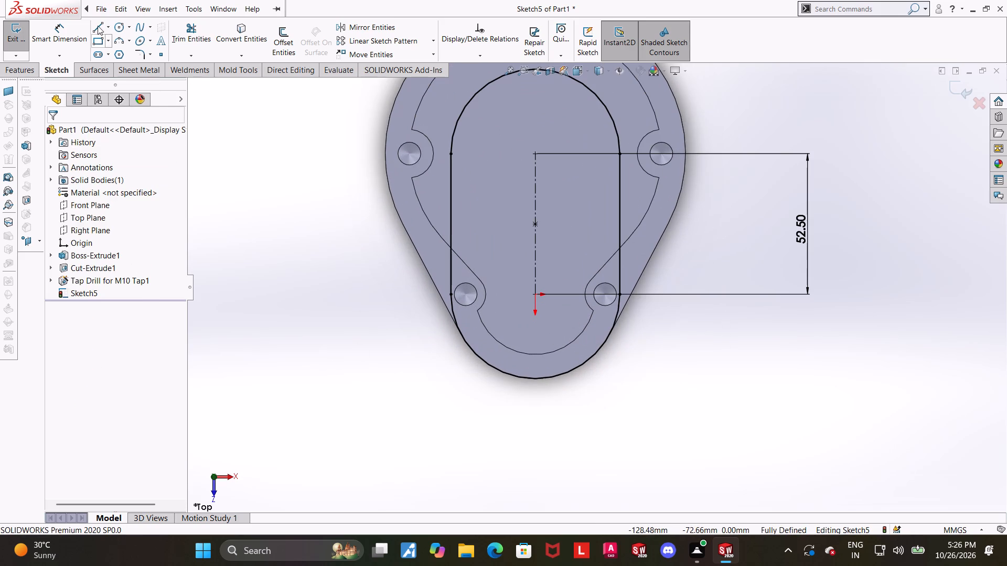
Draw a vertical line extending the slot's left straight side, and make its free end coincident with the left slanted outer edge.
left_click(98, 26)
scroll(473, 313, "down", 2)
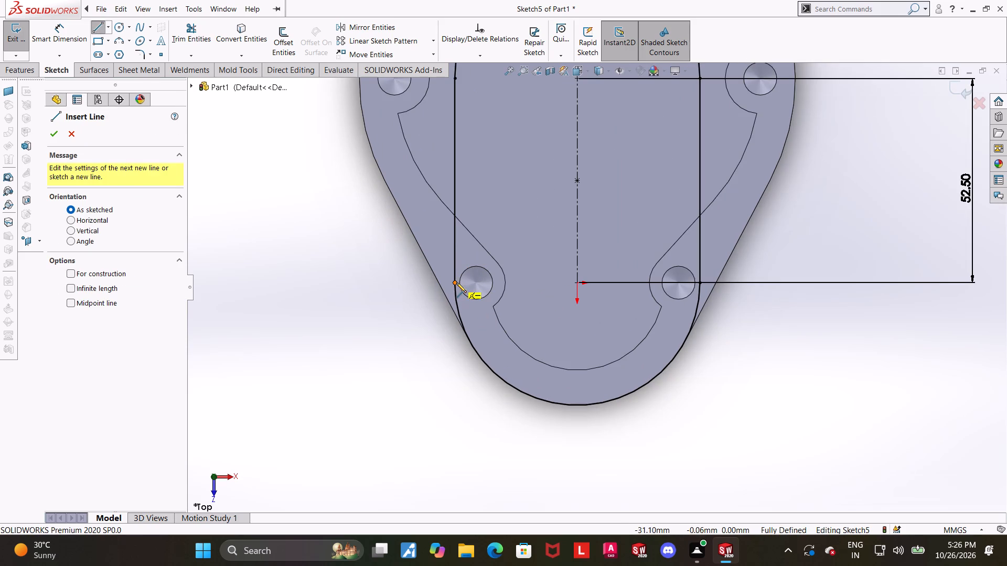
left_click(456, 282)
left_click(453, 363)
key("Escape")
key("Escape")
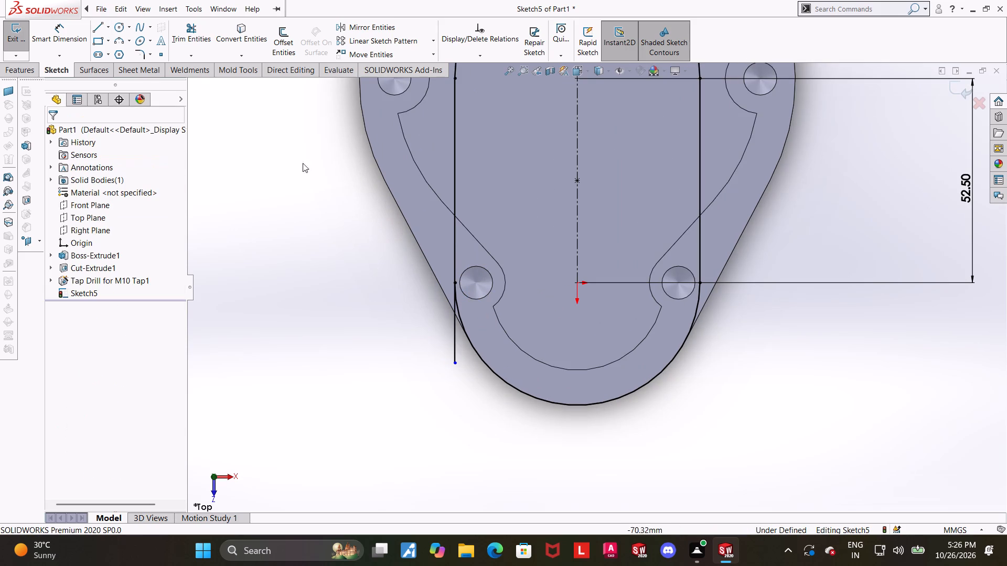
left_click(447, 300)
left_click(454, 365, "ctrl")
left_click(58, 330)
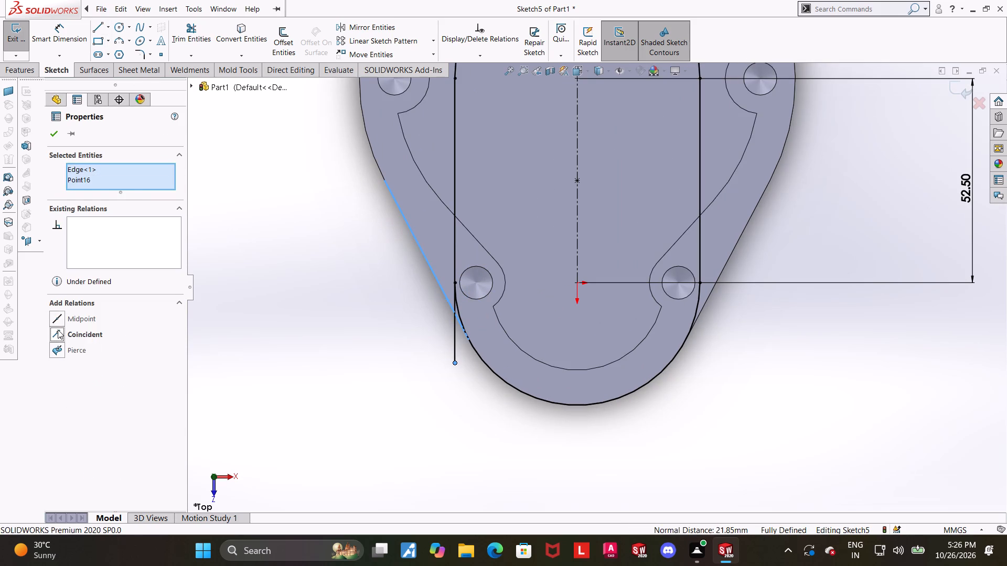
left_click(431, 399)
Draw a vertical line about 15 mm long extending the slot's right side, and make its free end coincident with the right slanted edge.
left_click(99, 24)
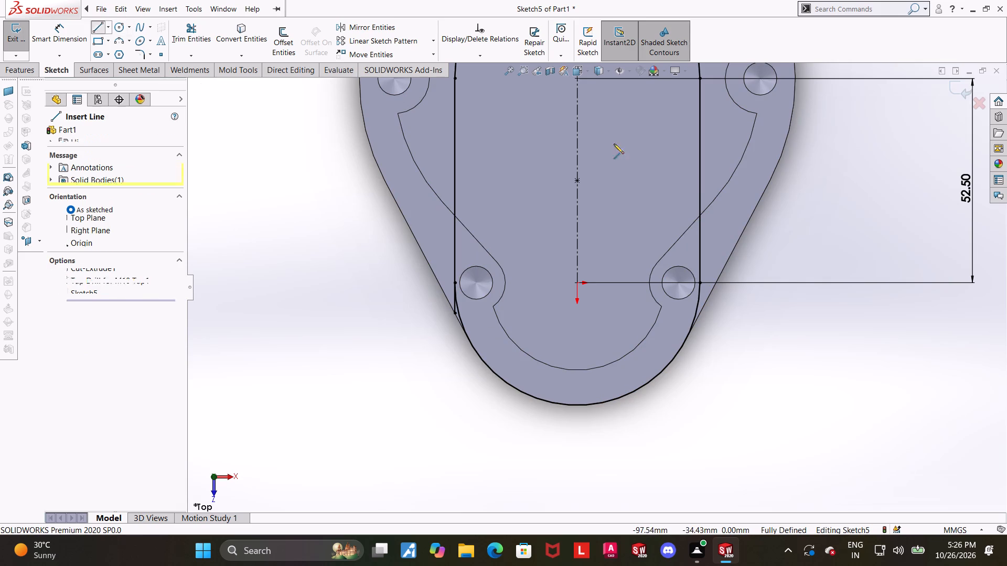
left_click(699, 285)
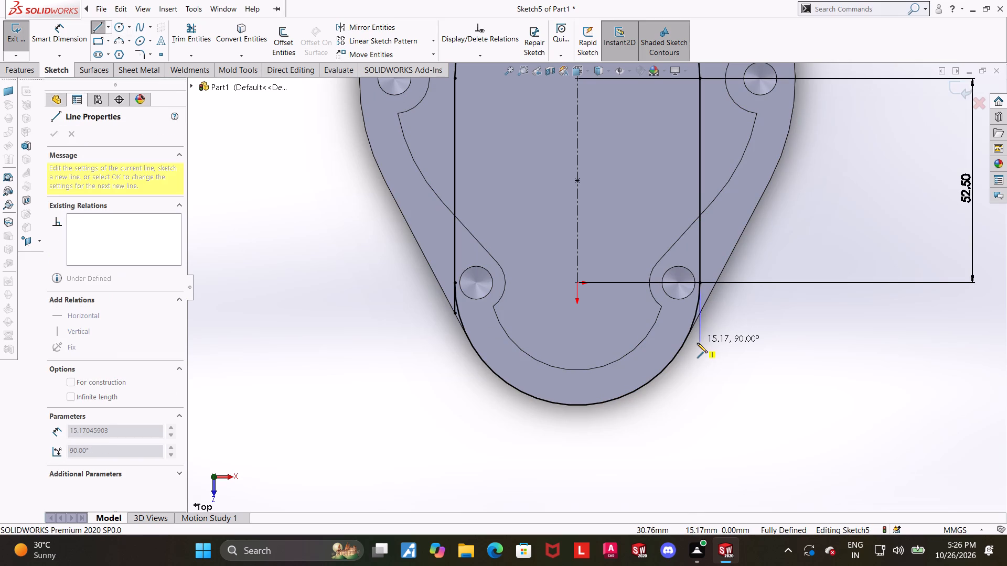
left_click(697, 343)
key("Escape")
key("Escape")
scroll(722, 298, "down", 3)
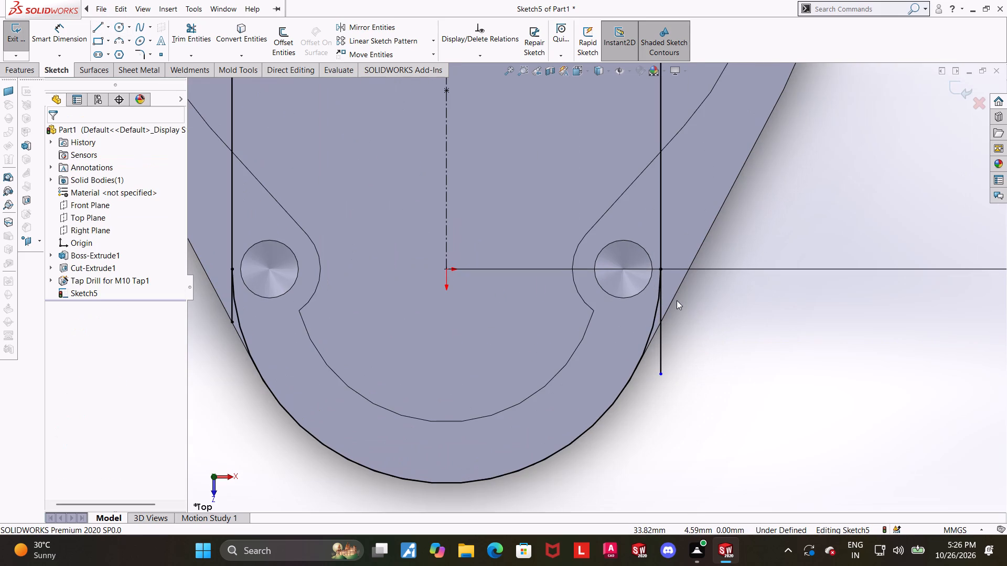
left_click(674, 297)
left_click(660, 376, "ctrl")
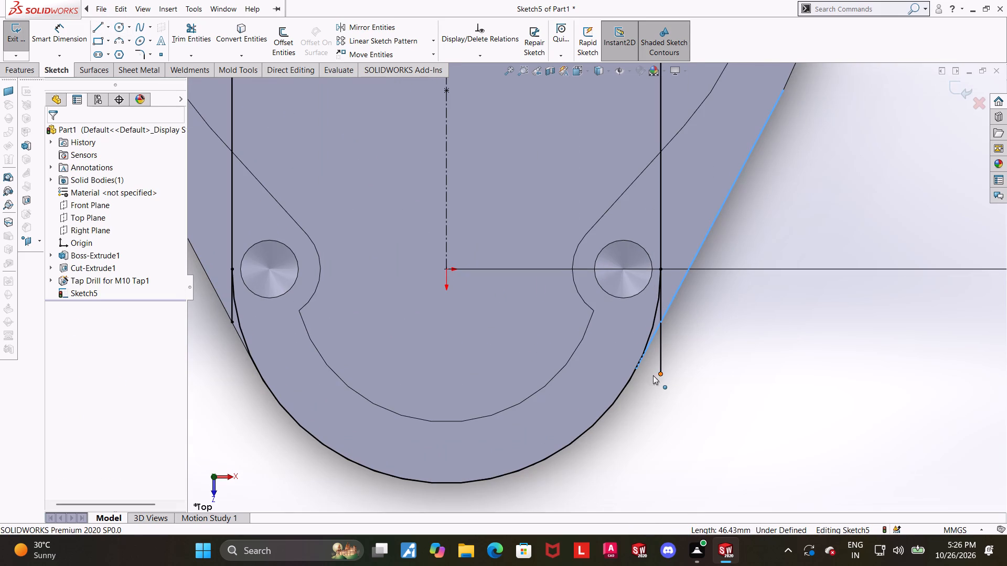
left_click(61, 333)
left_click(723, 363)
Convert both slanted outer edges beside the narrow end into sketch lines.
scroll(661, 292, "down", 2)
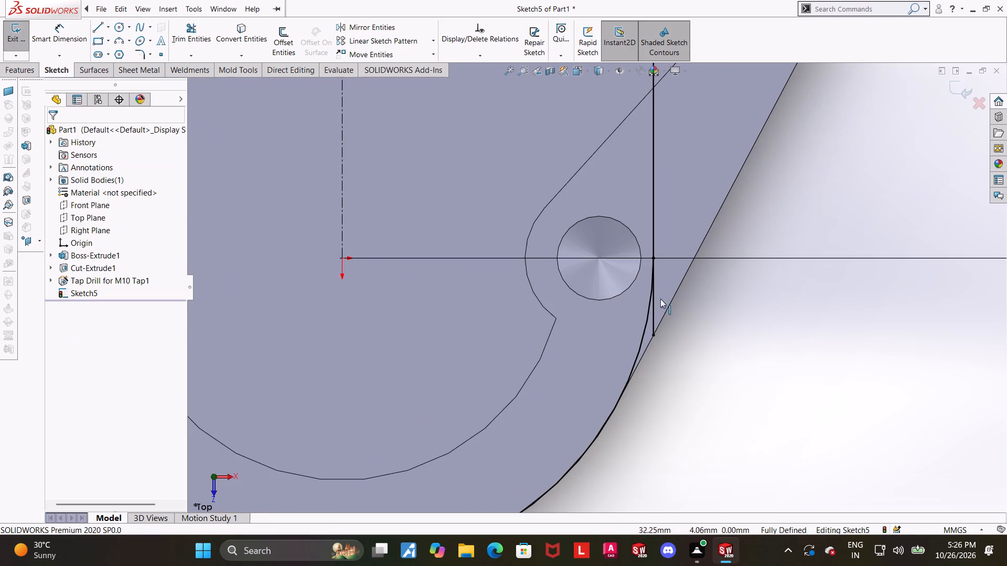
scroll(722, 351, "down", 1)
key("Escape")
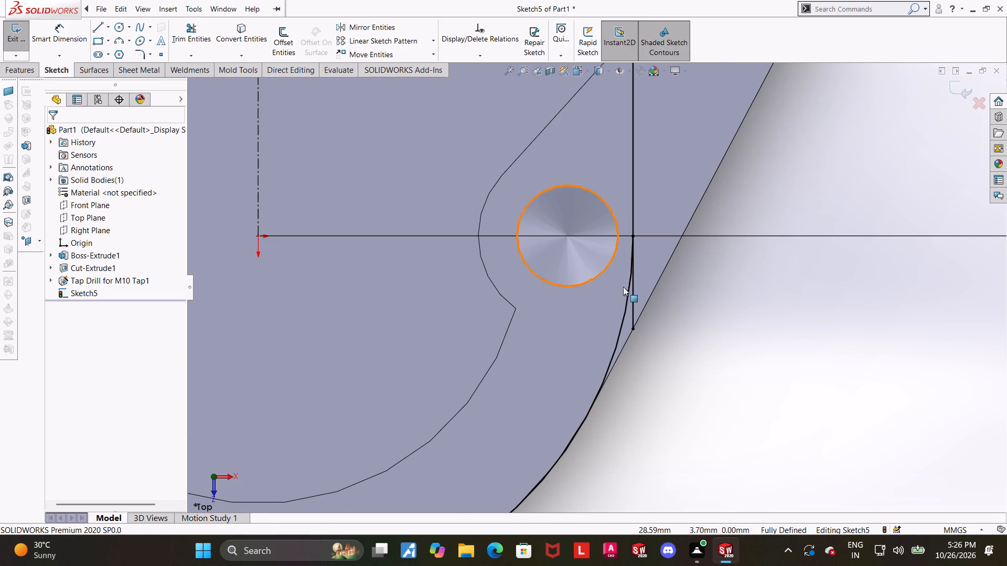
left_click(232, 42)
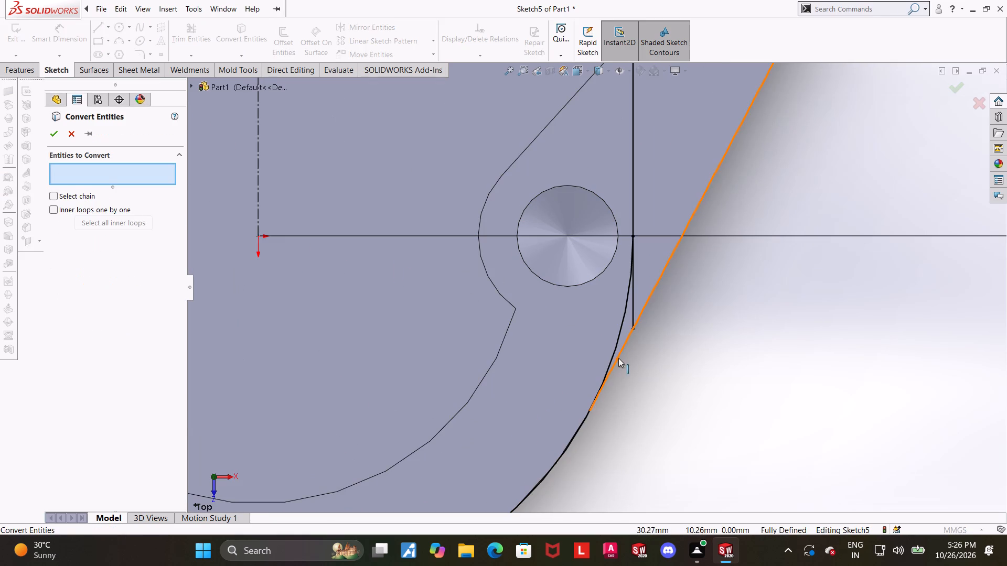
left_click(618, 358)
scroll(632, 362, "up", 5)
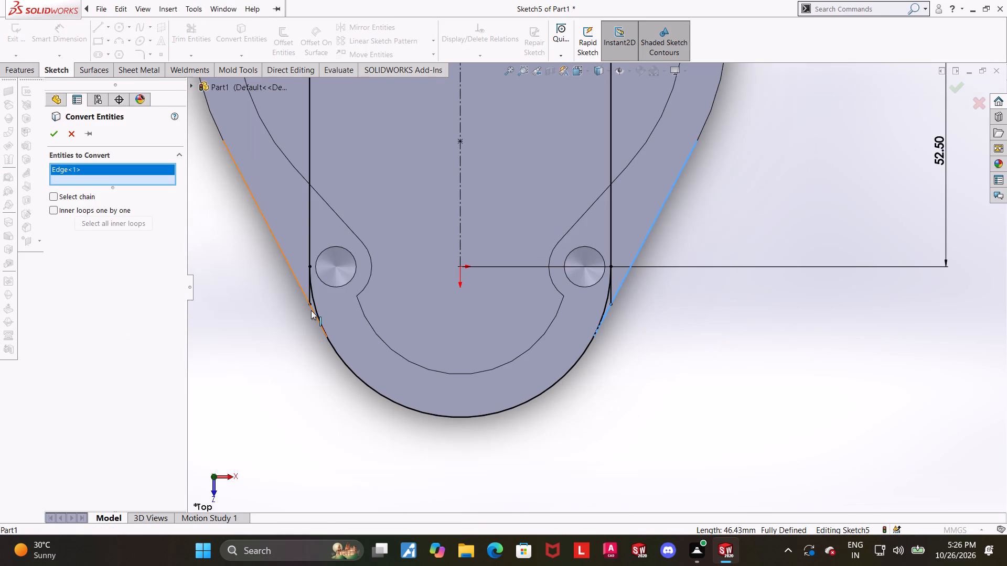
left_click(311, 310)
left_click(48, 129)
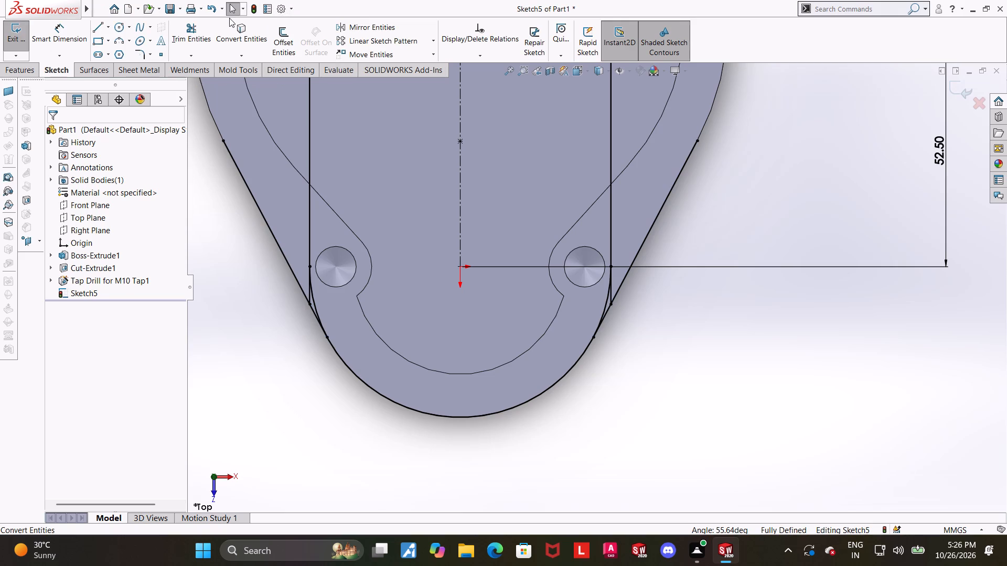
Power-trim the converted slanted lines beyond the short vertical lines, with trimmed entities not kept as construction geometry.
left_click(203, 23)
left_click_drag(265, 173, 191, 206)
left_click_drag(654, 166, 757, 211)
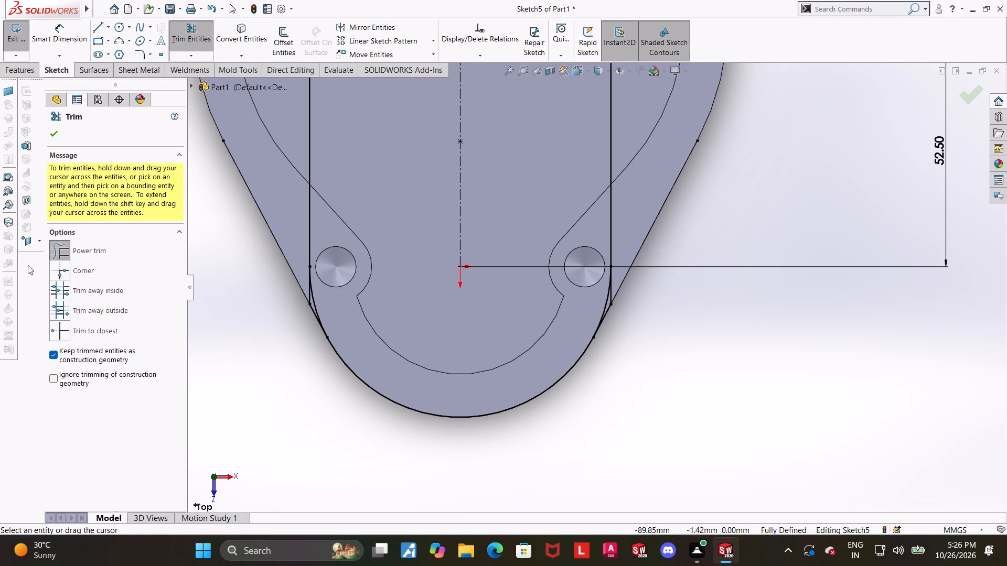
left_click(56, 350)
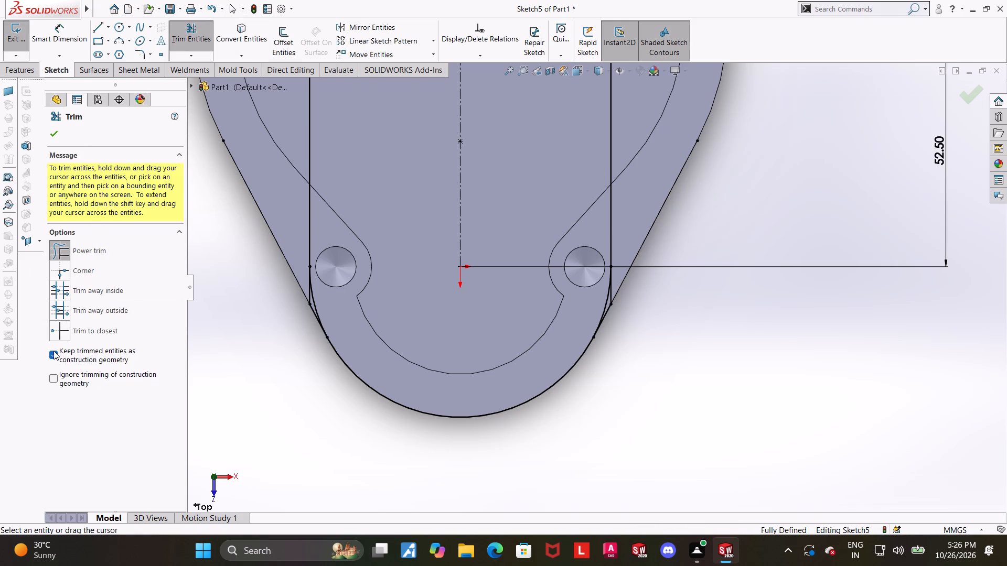
left_click(53, 353)
left_click_drag(246, 182, 210, 196)
left_click_drag(270, 175, 231, 253)
left_click_drag(666, 166, 684, 233)
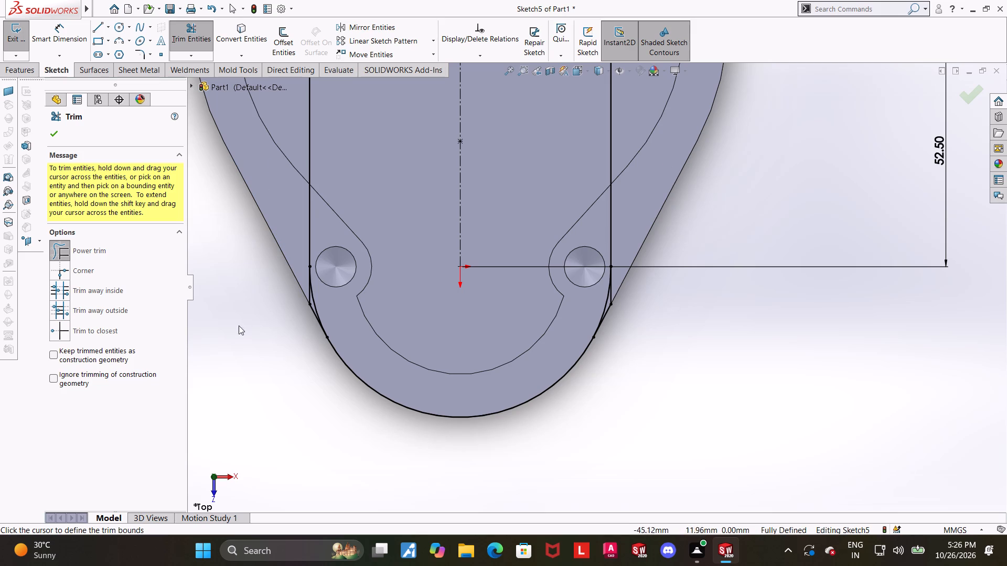
Trim the narrow-end arc portions inside both lower corners, keeping trimmed entities as construction geometry and accepting loss of the slot entity.
left_click(55, 355)
scroll(258, 331, "down", 1)
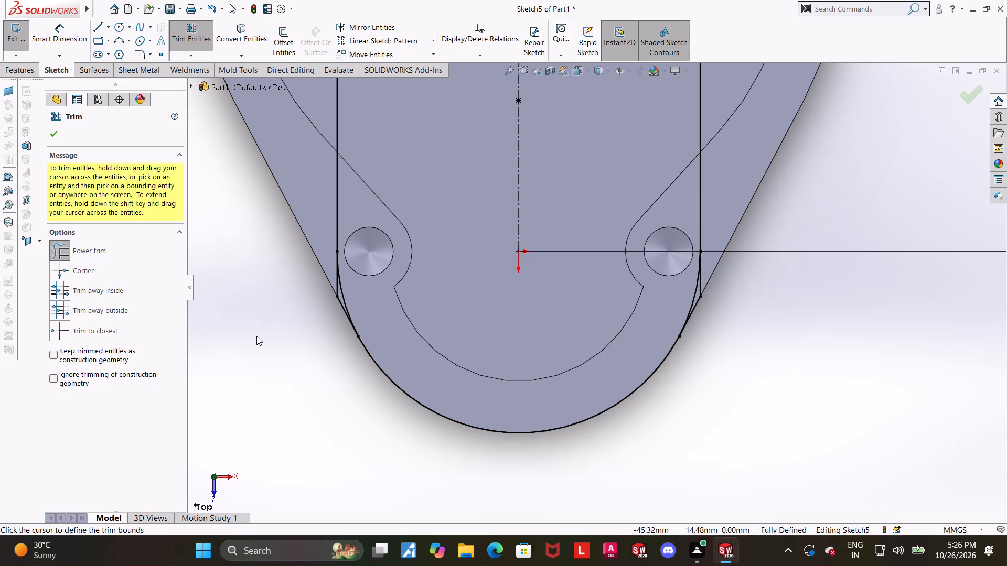
left_click(51, 357)
scroll(442, 278, "down", 4)
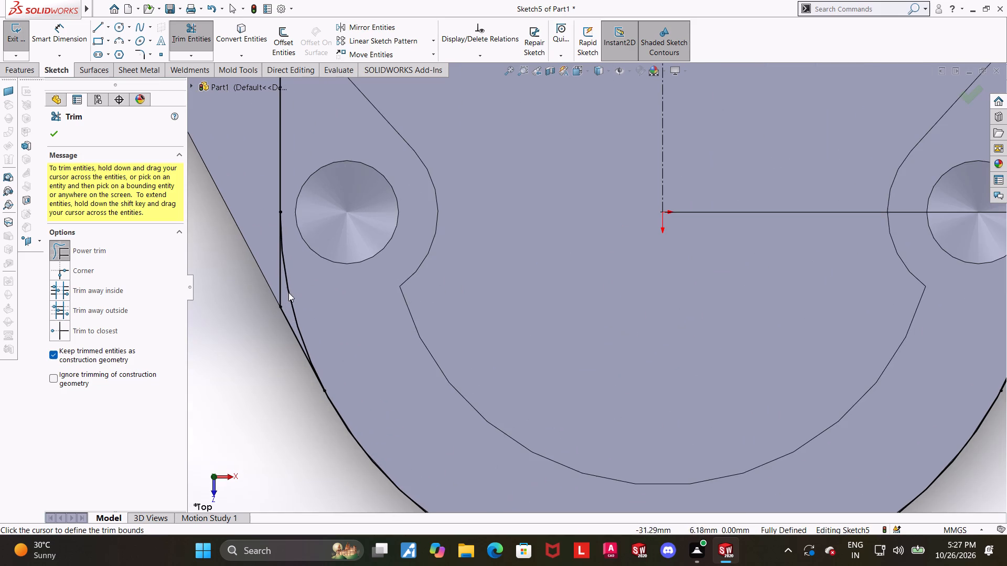
left_click_drag(318, 303, 288, 301)
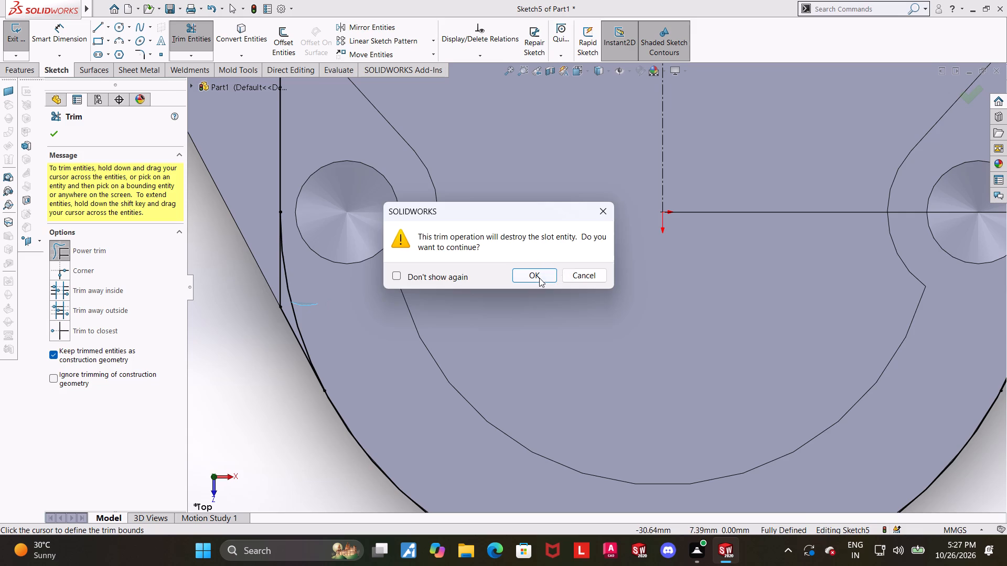
left_click(539, 278)
scroll(461, 311, "up", 3)
scroll(856, 281, "down", 4)
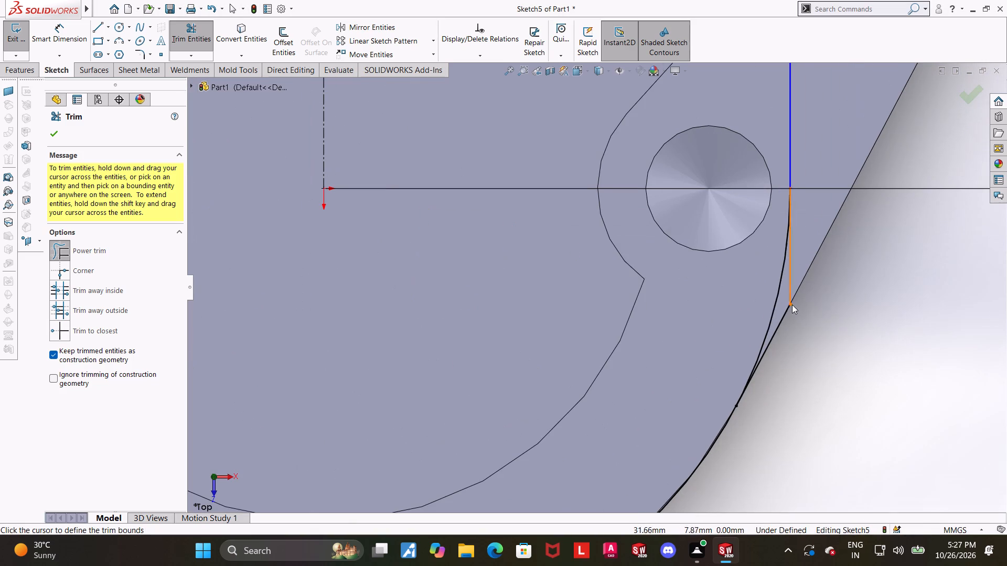
left_click_drag(783, 299, 768, 299)
scroll(791, 303, "up", 5)
scroll(748, 304, "up", 2)
key("Escape")
scroll(672, 292, "up", 5)
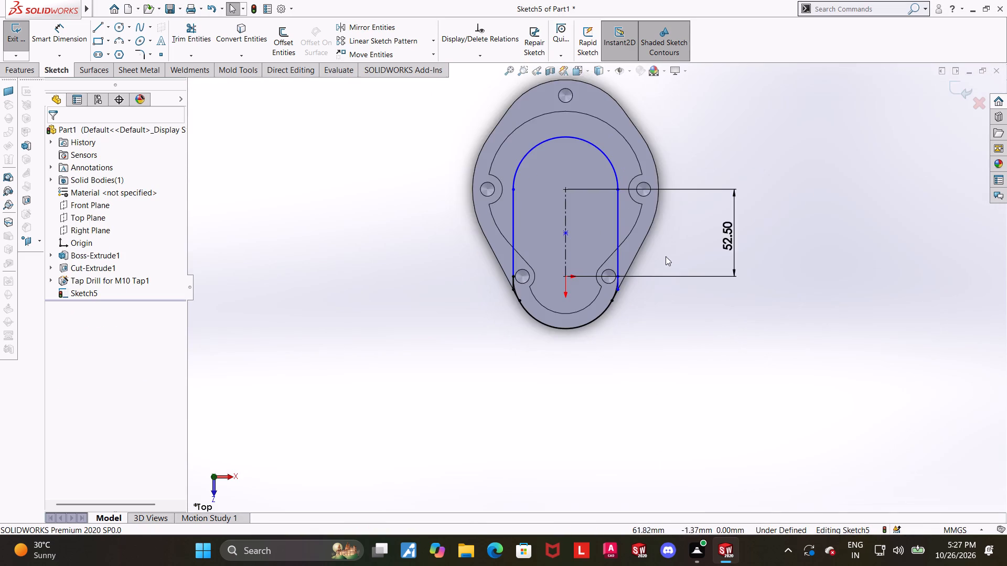
scroll(637, 243, "down", 2)
key("Escape")
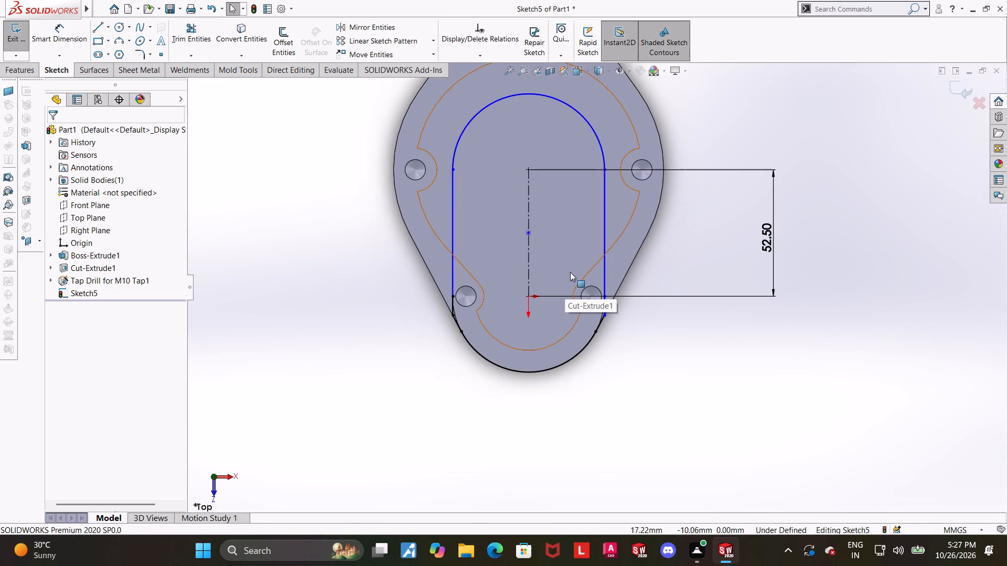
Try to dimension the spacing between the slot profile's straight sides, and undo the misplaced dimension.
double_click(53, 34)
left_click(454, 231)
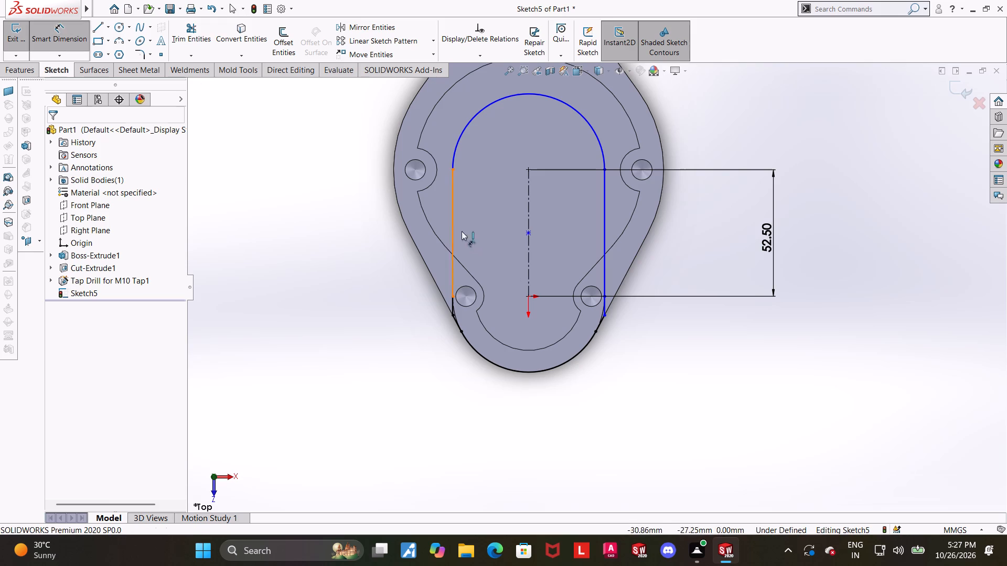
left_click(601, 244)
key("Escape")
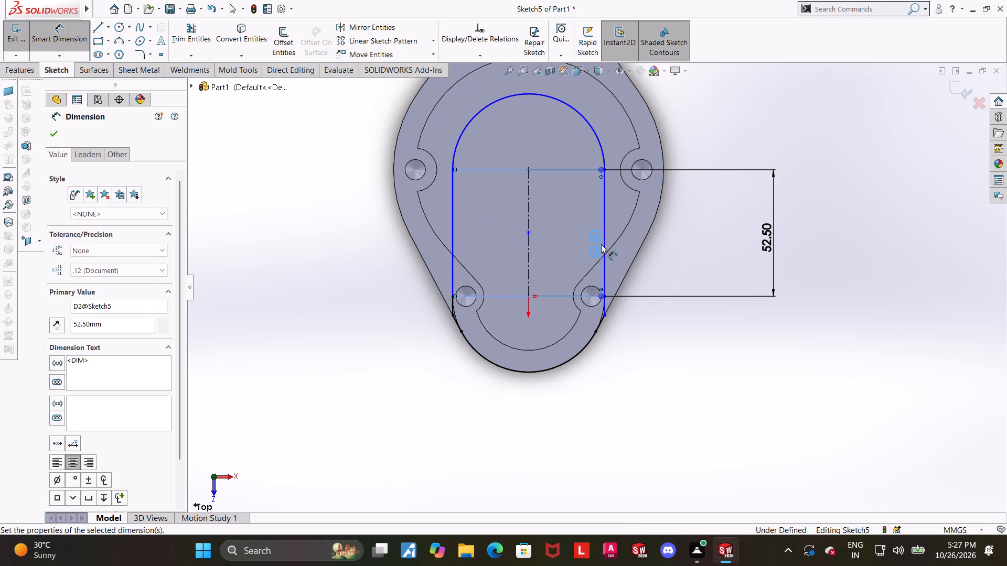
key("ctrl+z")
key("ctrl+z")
Dimension the distance between the slot profile's two straight sides, placing the dimension below the part's narrow end.
left_click(51, 26)
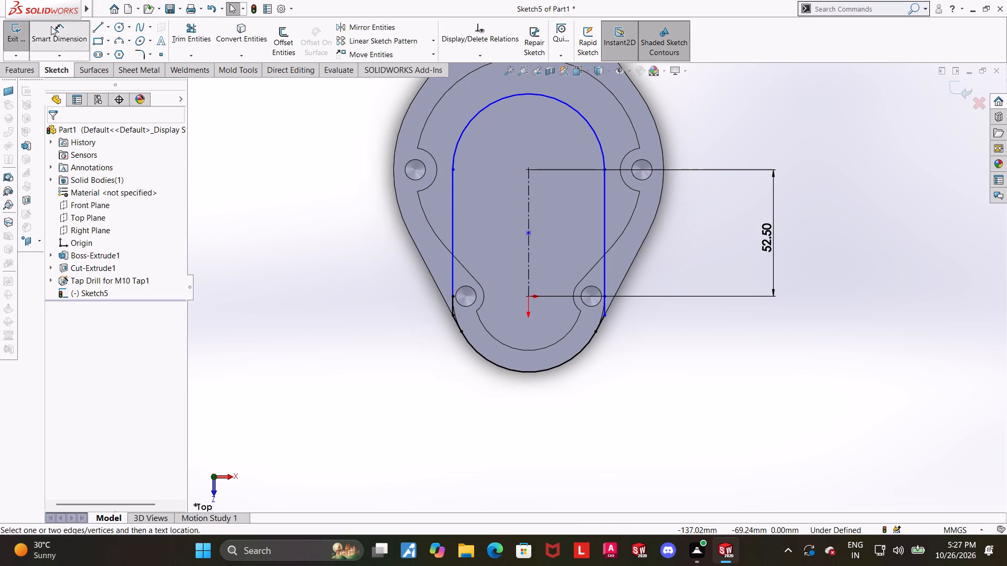
left_click(452, 217)
left_click(604, 233)
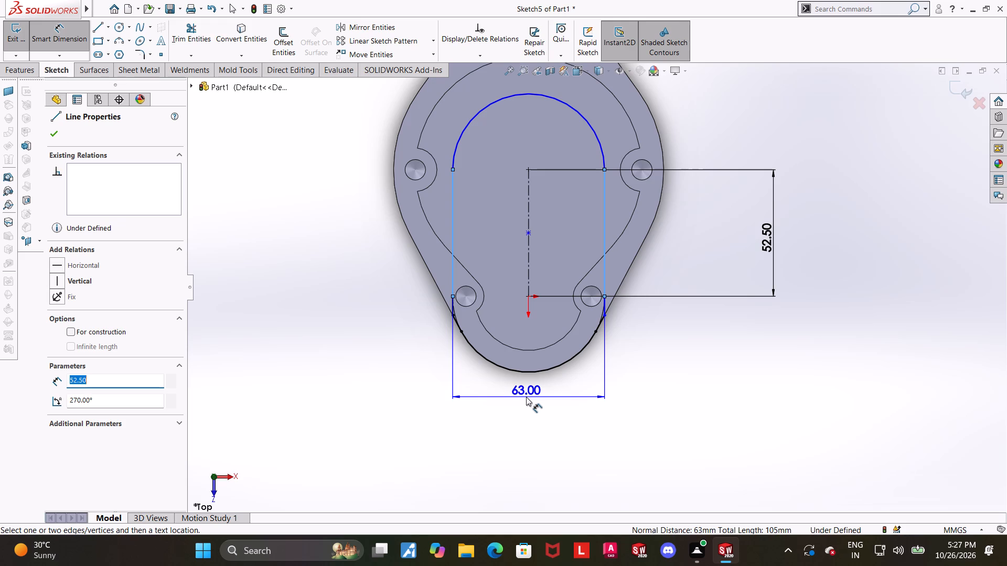
left_click(526, 397)
left_click(478, 377)
left_click(666, 394)
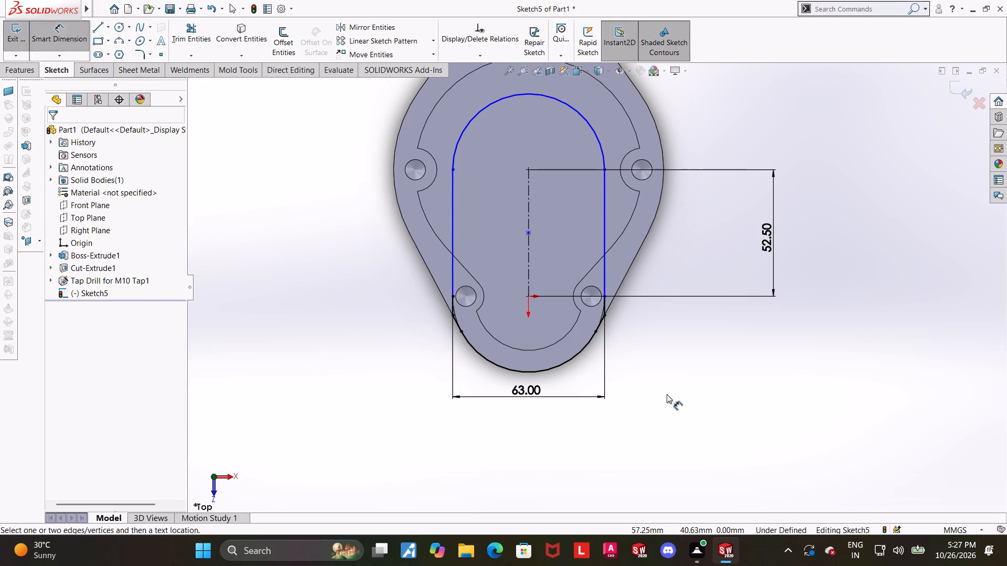
key("Escape")
scroll(619, 314, "down", 1)
scroll(619, 314, "up", 4)
key("Escape")
Add tangent relations between the slot profile's wide-end arc and both of its straight sides.
scroll(586, 203, "down", 2)
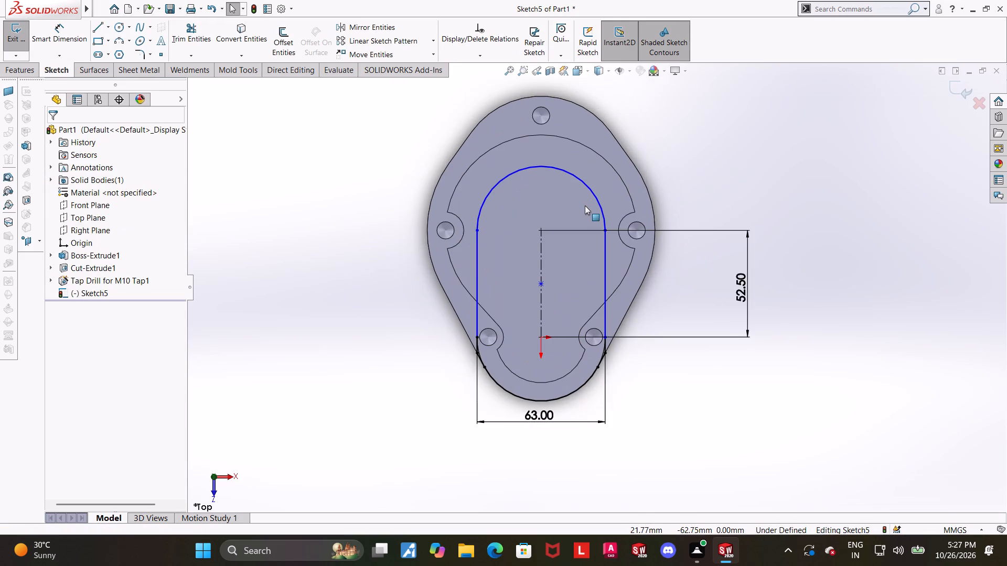
scroll(585, 207, "down", 1)
left_click(454, 253)
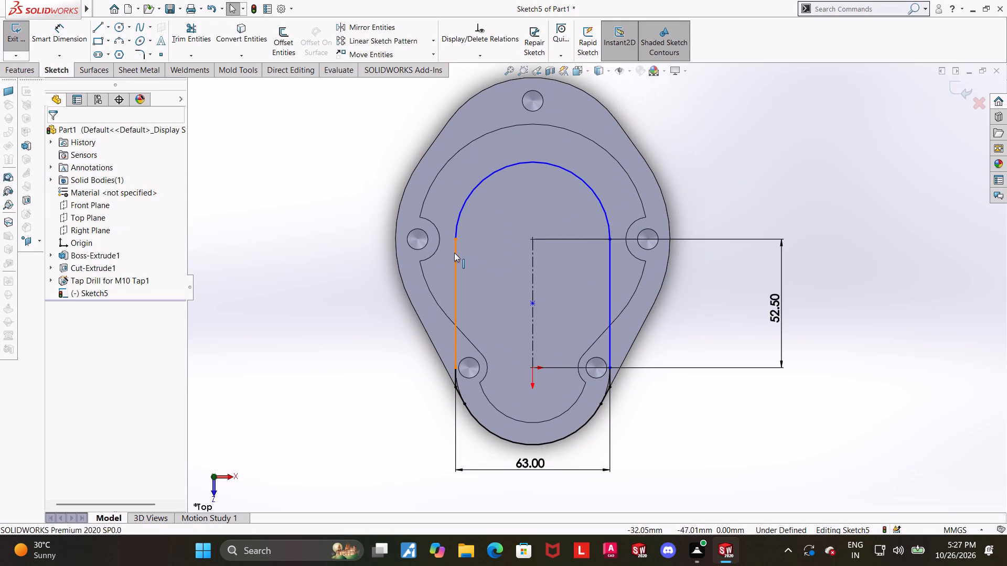
left_click(459, 220, "ctrl")
left_click(55, 323)
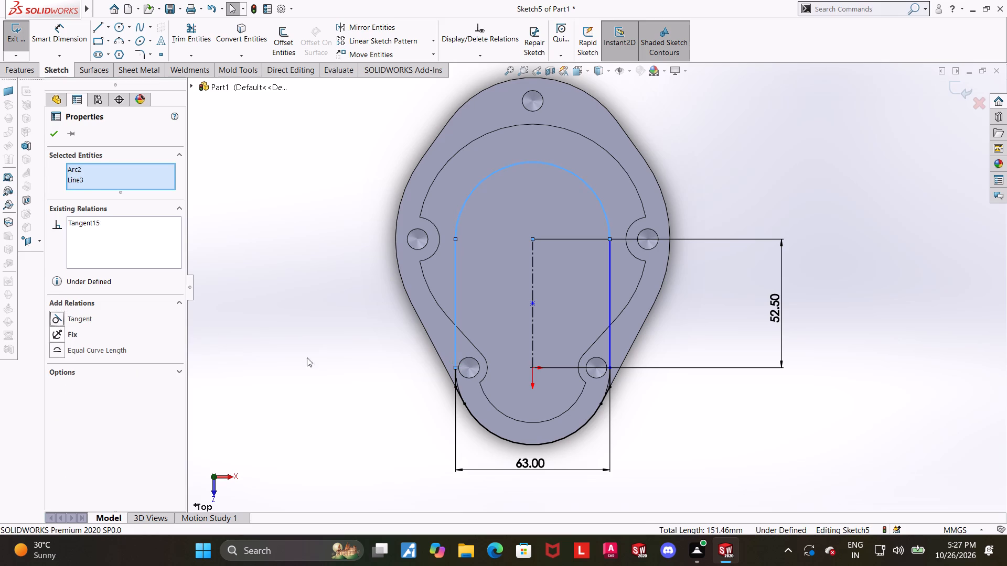
left_click(809, 446)
left_click(608, 224)
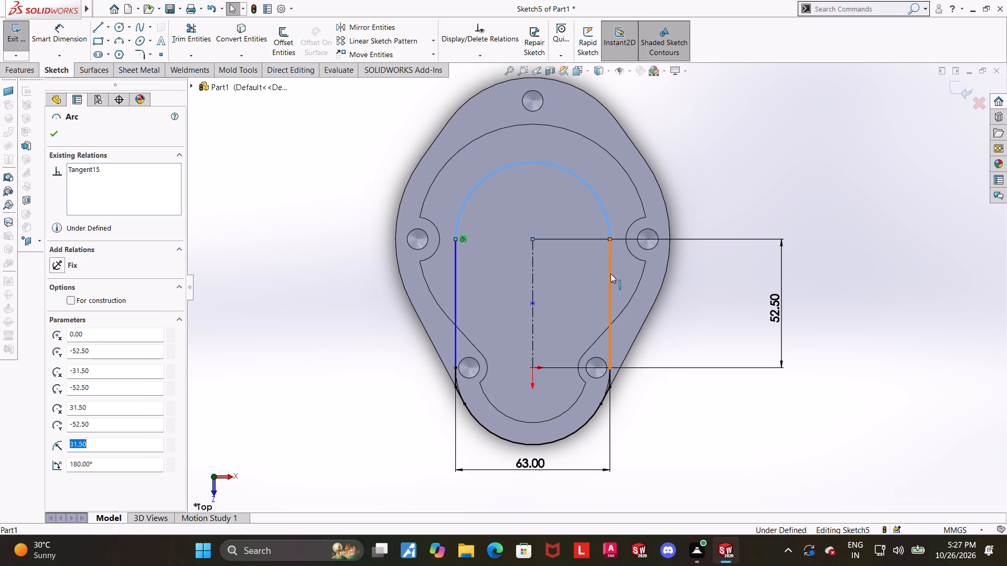
left_click(610, 274, "ctrl")
left_click(55, 319)
left_click(627, 418)
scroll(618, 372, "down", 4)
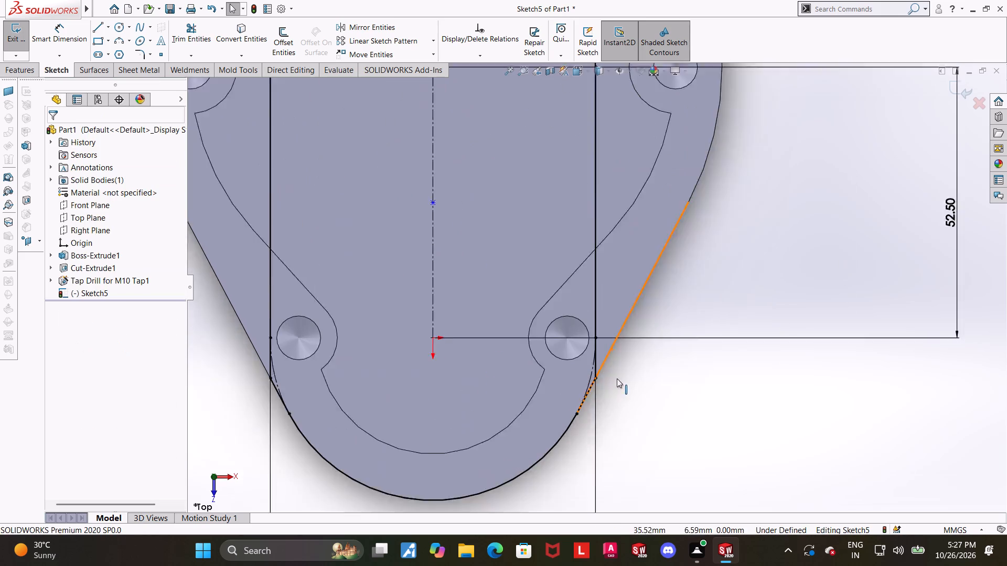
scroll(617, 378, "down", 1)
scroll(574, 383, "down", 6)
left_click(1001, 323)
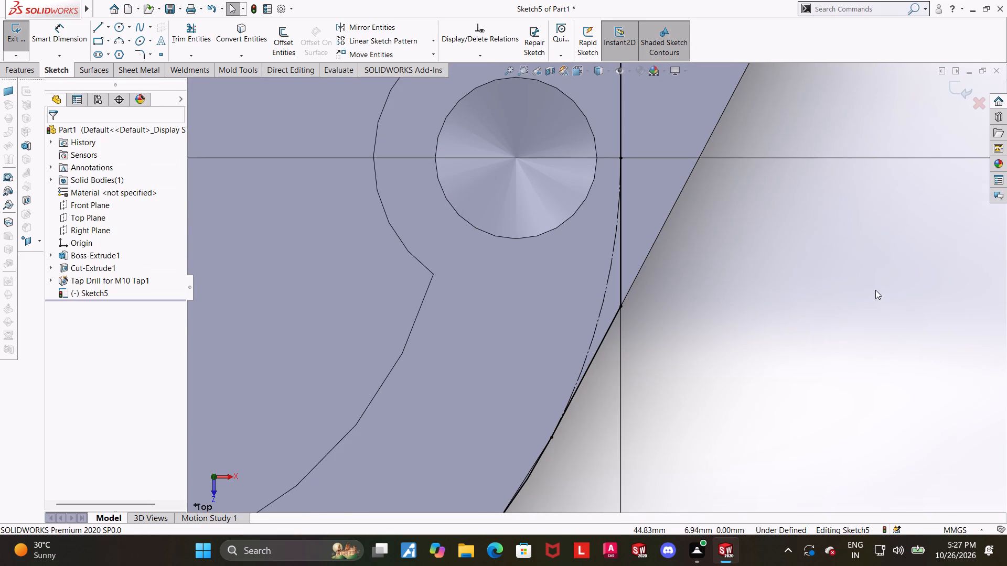
Examine both lower corners of the slot profile where its straight sides meet the narrow-end outline.
scroll(875, 290, "up", 6)
scroll(575, 319, "down", 5)
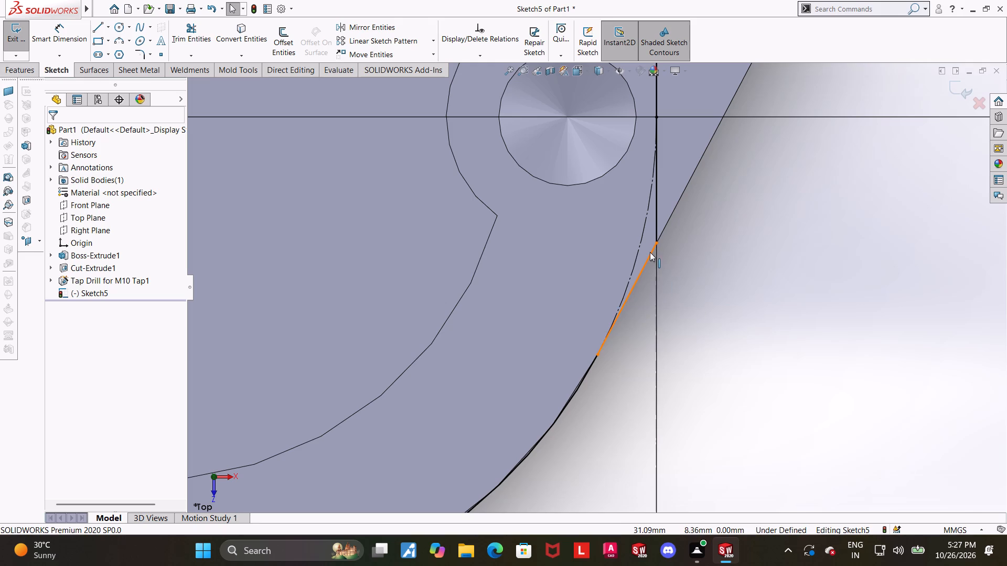
scroll(665, 254, "down", 6)
left_click(660, 251)
scroll(660, 253, "up", 10)
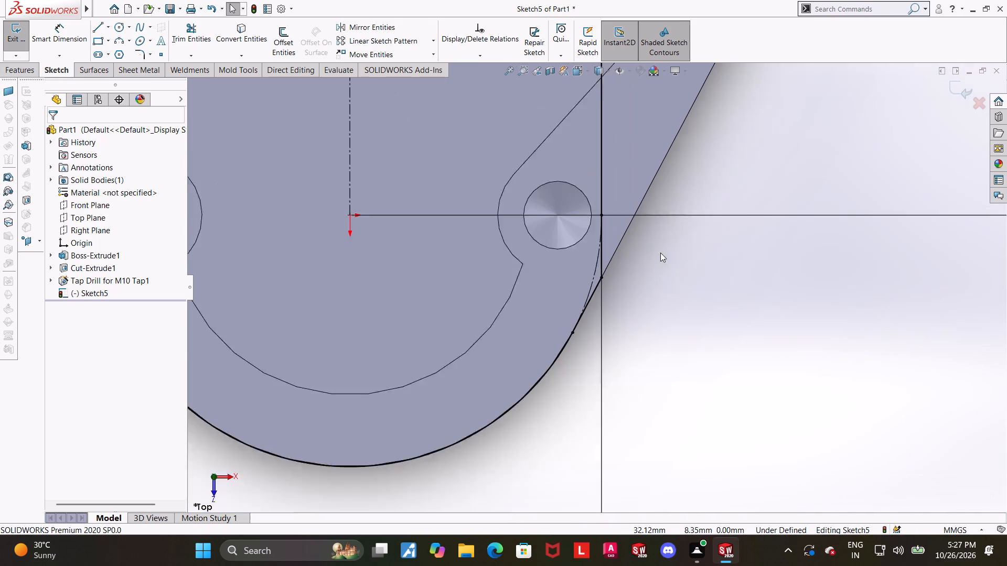
scroll(660, 253, "up", 1)
scroll(350, 365, "up", 3)
scroll(344, 291, "down", 4)
scroll(480, 287, "down", 4)
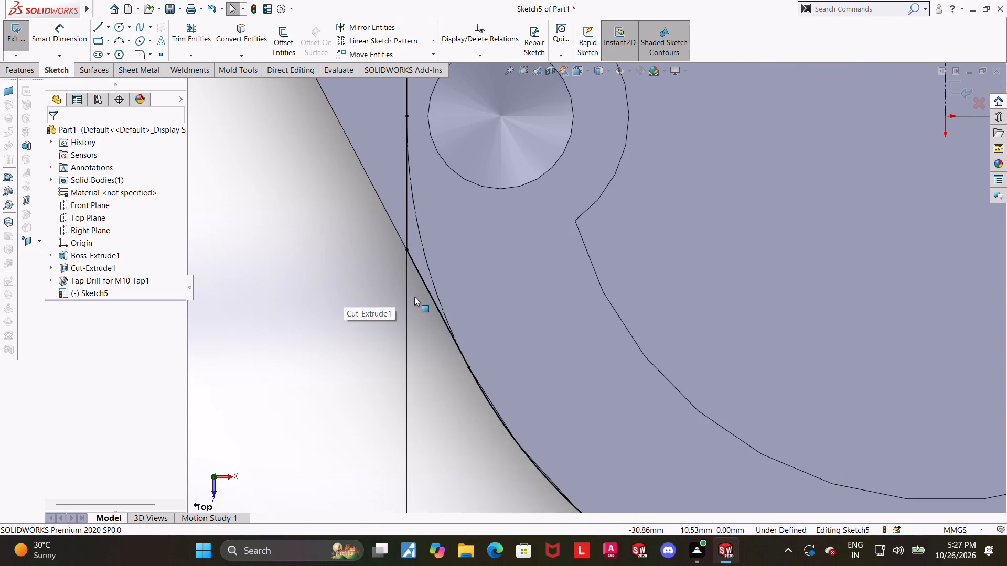
scroll(421, 283, "up", 10)
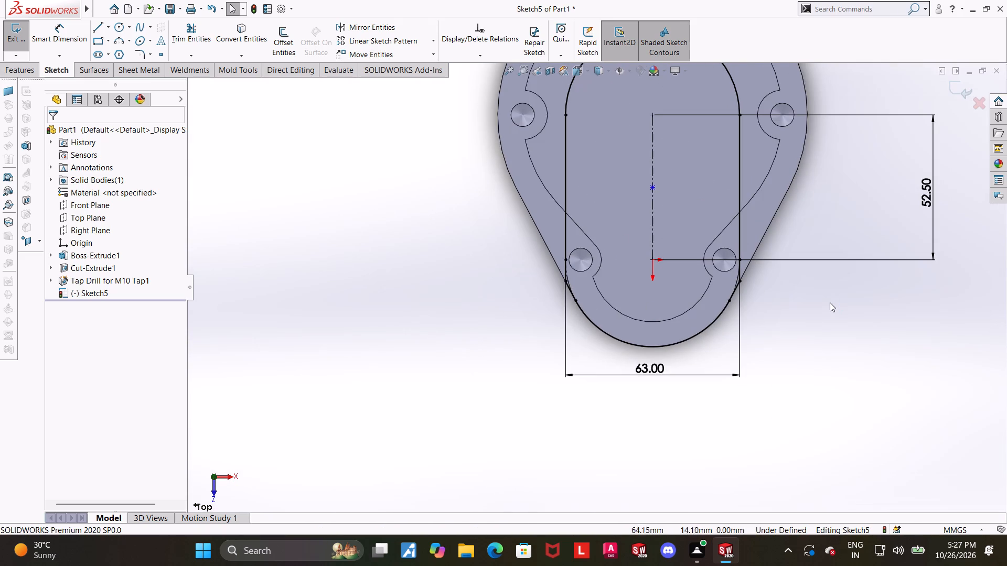
left_click(829, 304)
scroll(675, 274, "down", 6)
scroll(833, 264, "down", 4)
scroll(851, 301, "up", 7)
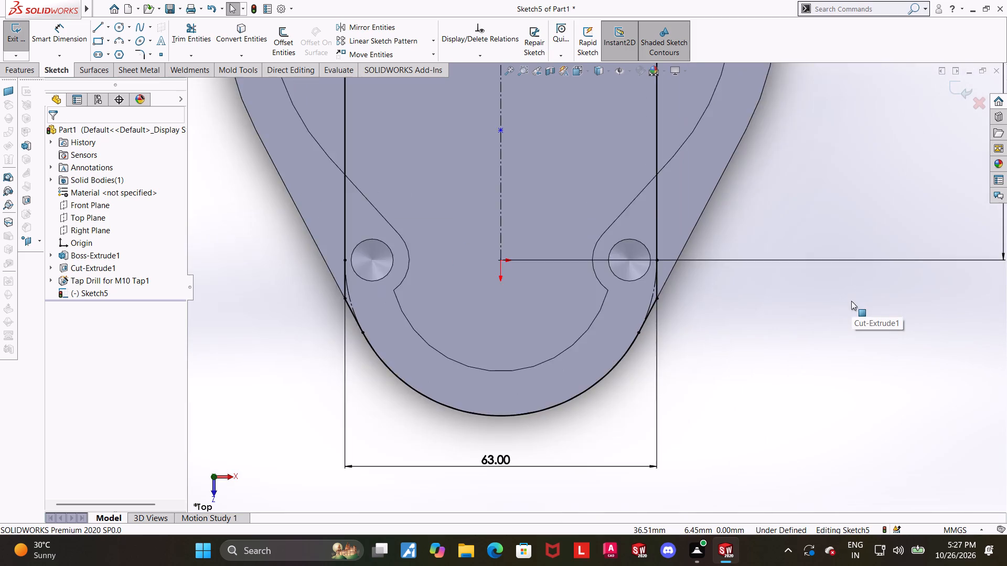
scroll(851, 301, "up", 4)
Delete the leftover sketch point at the middle of the slot profile's vertical centreline.
key("Escape")
scroll(576, 205, "down", 1)
key("Escape")
right_click(553, 232)
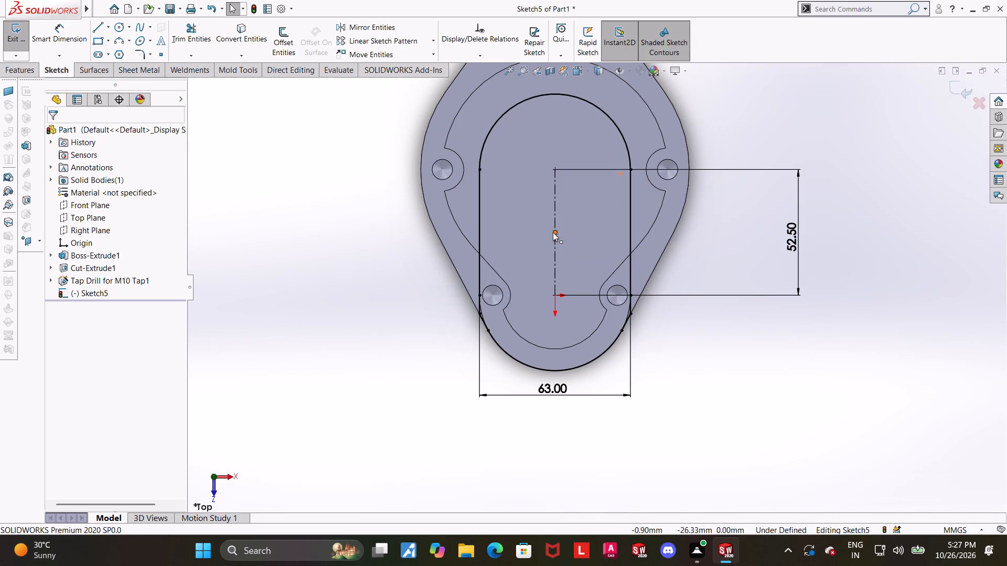
left_click(576, 371)
left_click(717, 345)
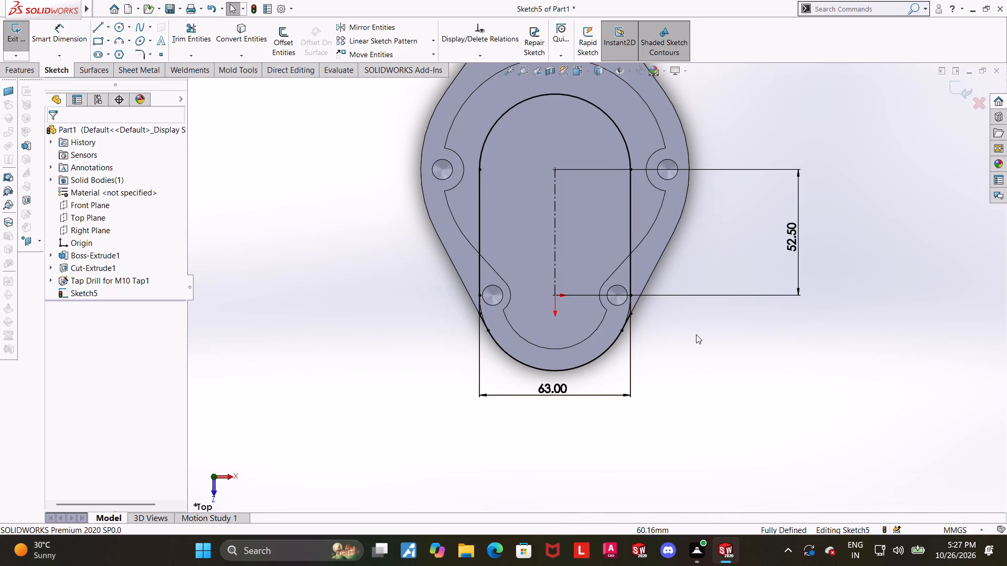
scroll(695, 334, "up", 3)
key("Escape")
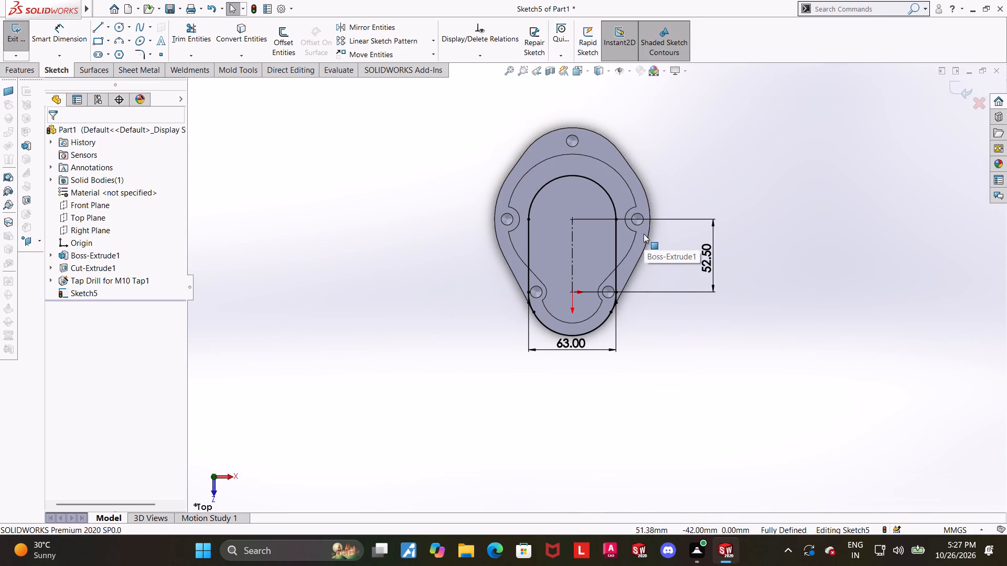
scroll(633, 233, "down", 1)
scroll(600, 263, "down", 3)
key("Escape")
left_click(705, 364)
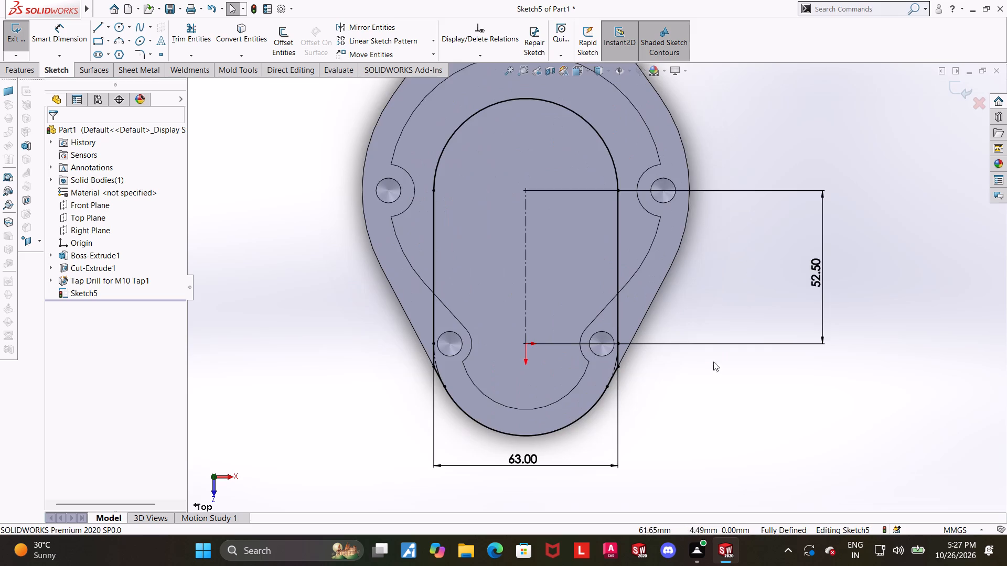
Examine the slot profile on the part's underside from several angles.
scroll(714, 365, "up", 2)
middle_click_drag(621, 365, 579, 256)
middle_click_drag(732, 255, 571, 184)
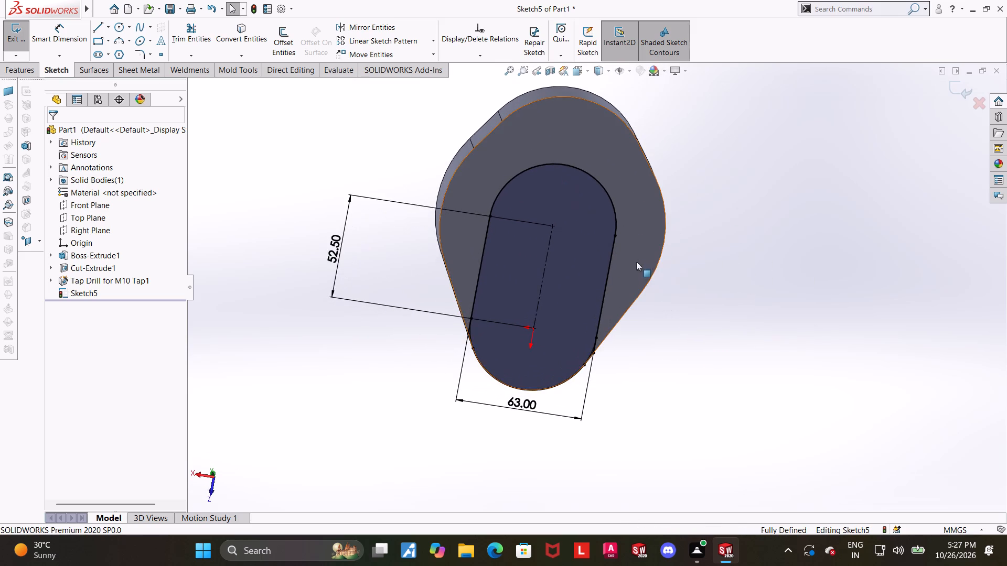
scroll(637, 265, "down", 2)
middle_click_drag(699, 310, 679, 302)
scroll(679, 302, "up", 3)
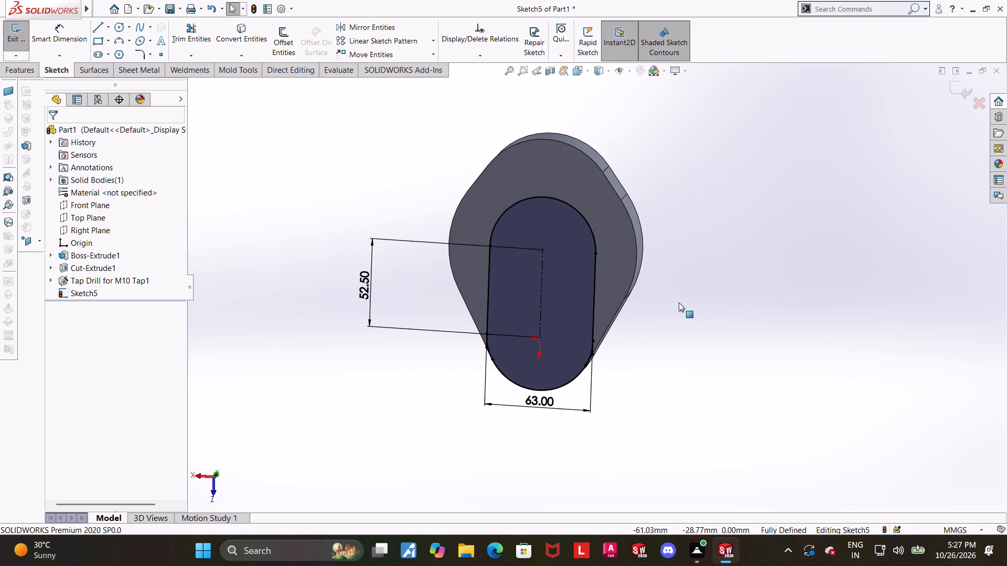
scroll(548, 439, "down", 3)
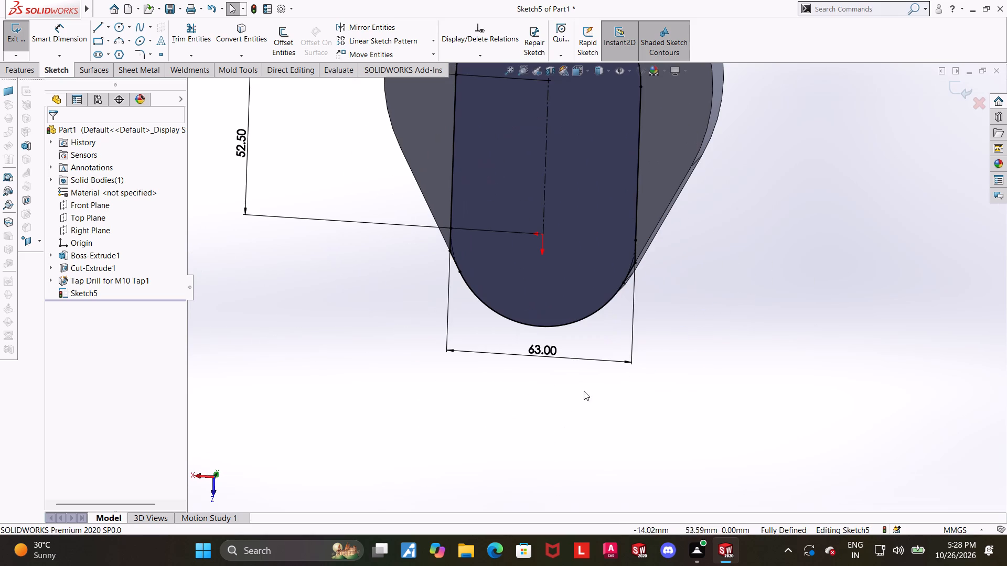
middle_click_drag(627, 342, 651, 302)
scroll(673, 272, "up", 4)
middle_click_drag(679, 213, 678, 216)
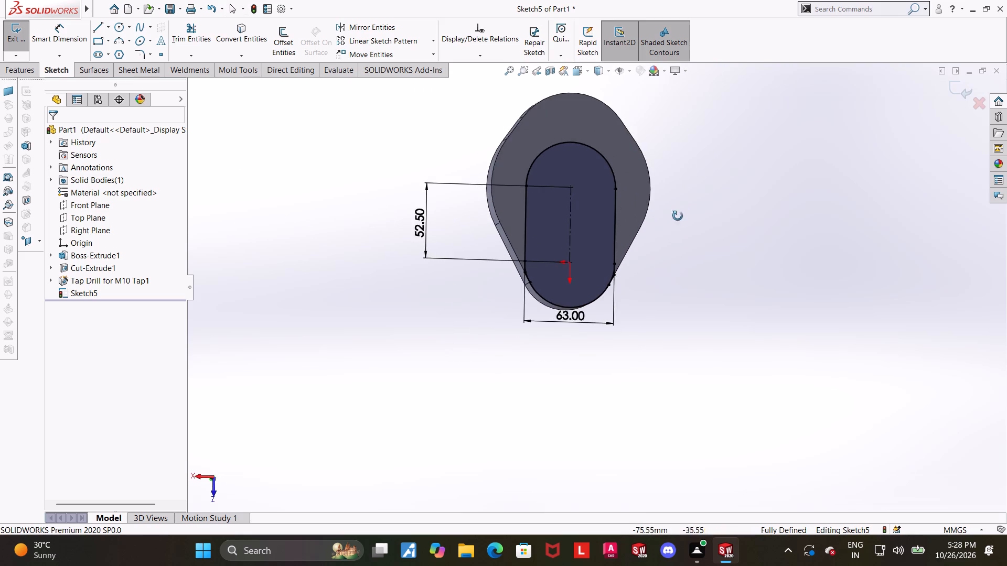
middle_click_drag(678, 216, 720, 251)
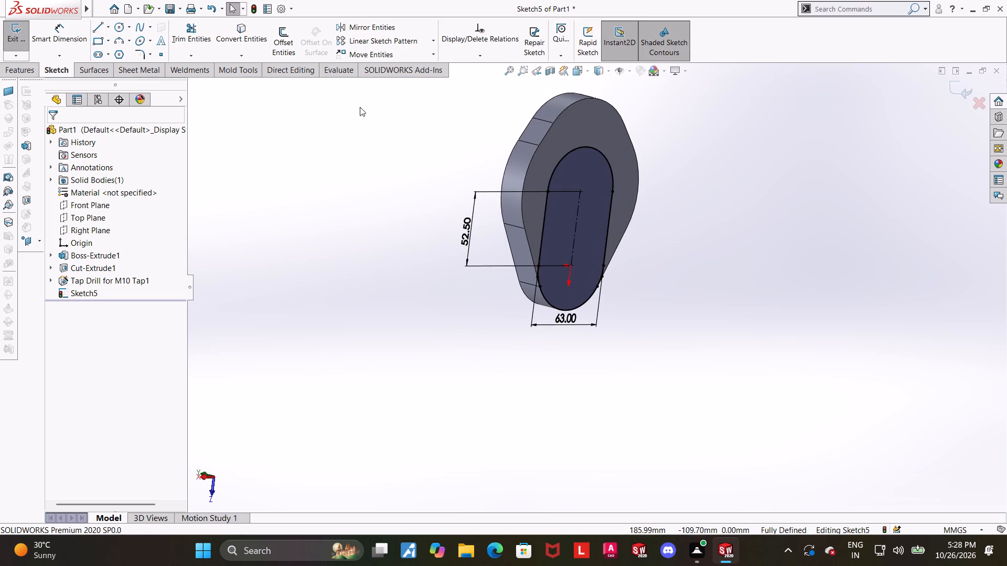
Exit the sketch and extrude the slot profile as a 24 mm blind boss outward from the underside, merged with the body.
left_click(15, 26)
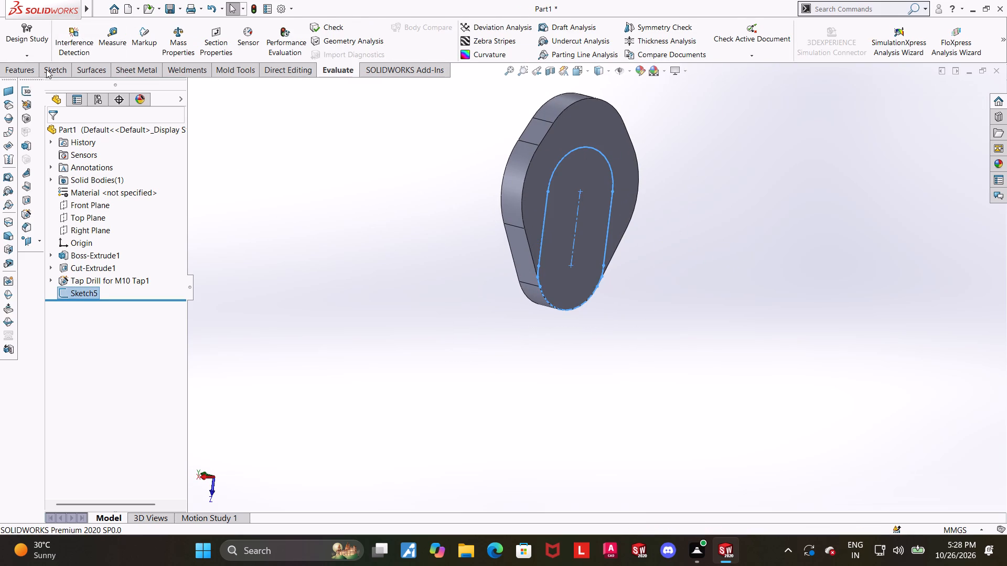
left_click(32, 66)
left_click(23, 38)
middle_click_drag(339, 203, 386, 207)
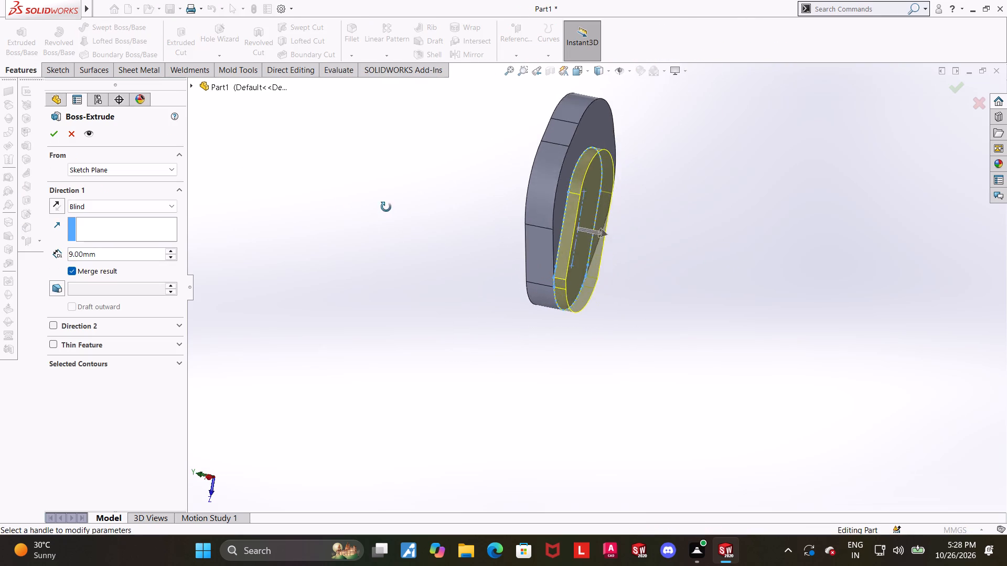
middle_click_drag(386, 207, 432, 224)
middle_click(432, 224)
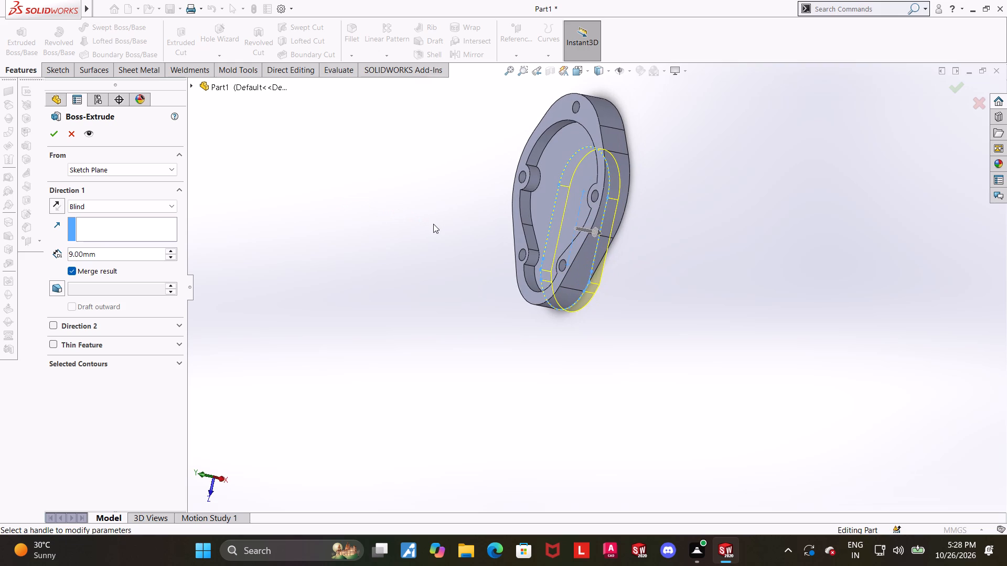
left_click(101, 248)
left_click(123, 249)
left_click_drag(124, 251, 4, 247)
type("45")
key("minus")
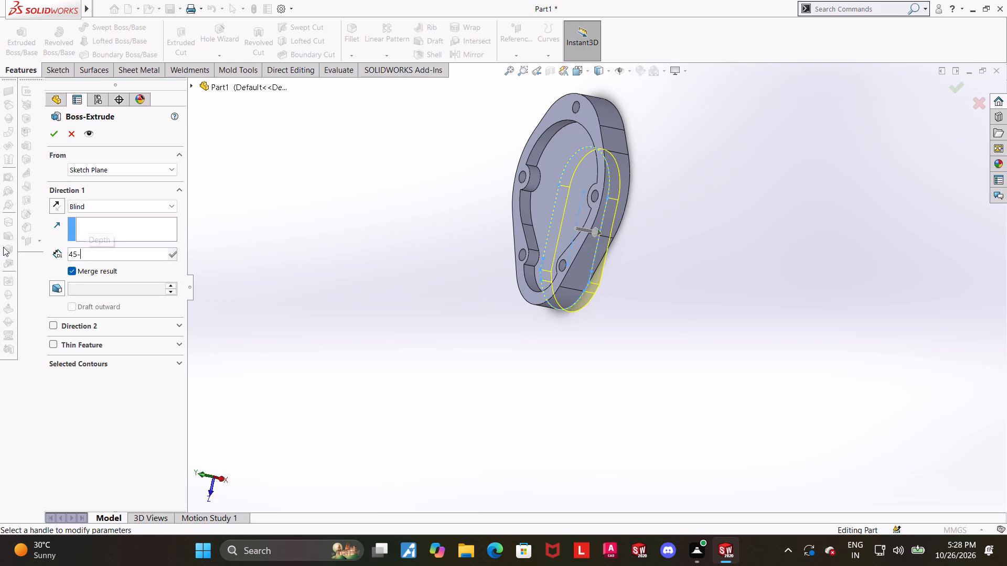
type("21")
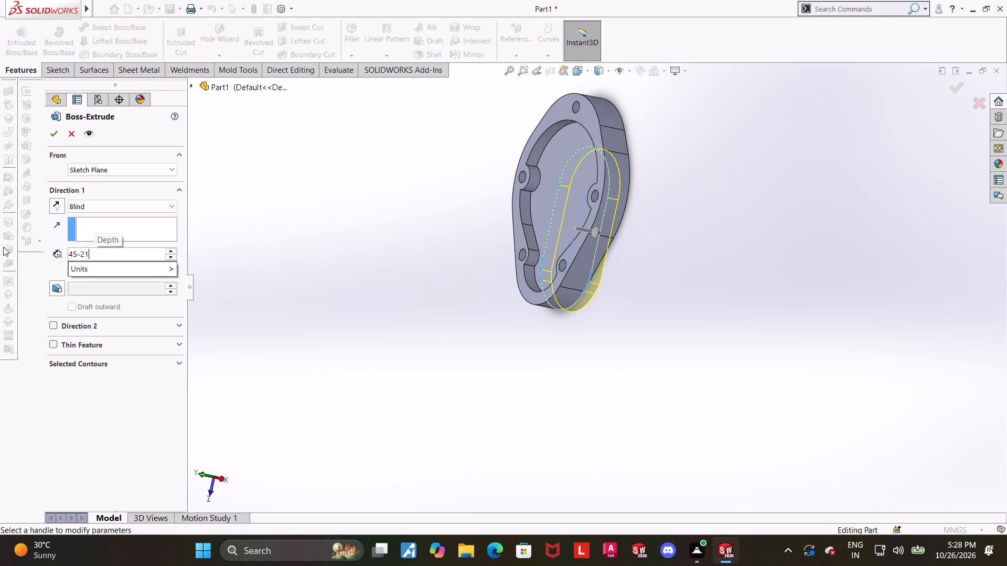
key("Return")
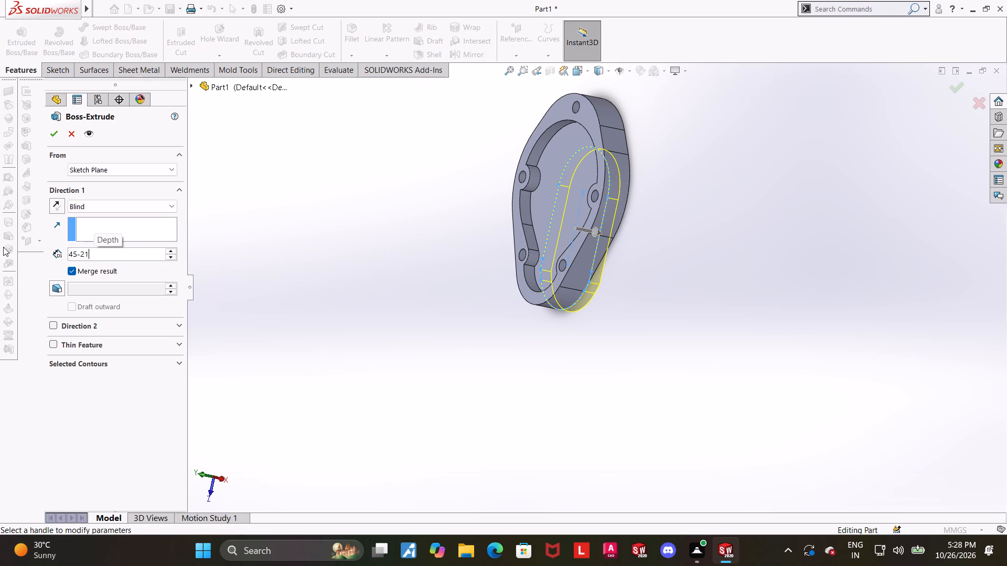
left_click(47, 133)
Examine the part with its new underside boss from the pocket side, the side walls and beneath.
left_click(389, 290)
middle_click_drag(410, 293, 443, 290)
middle_click_drag(650, 216, 617, 177)
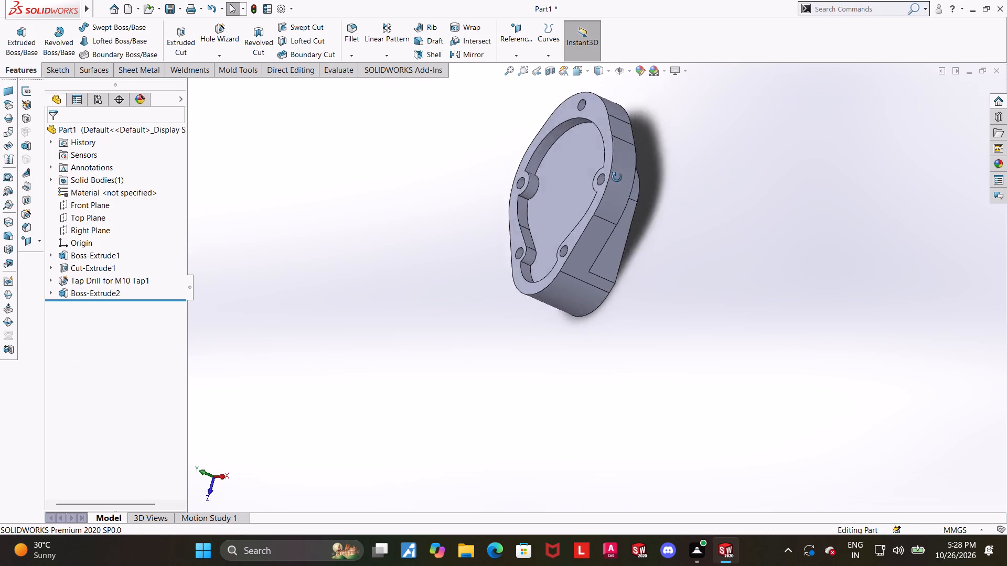
middle_click_drag(617, 177, 509, 230)
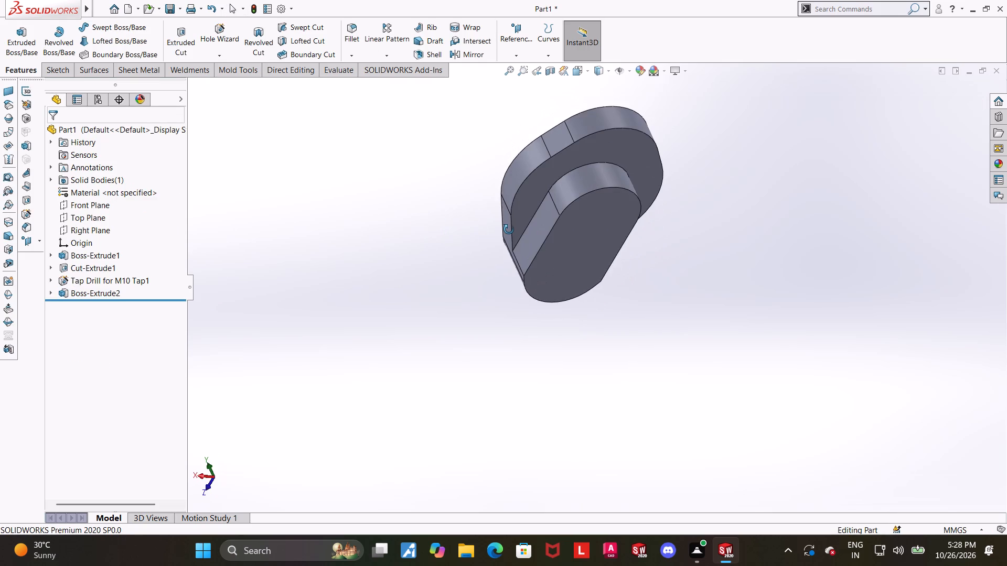
middle_click_drag(509, 230, 648, 321)
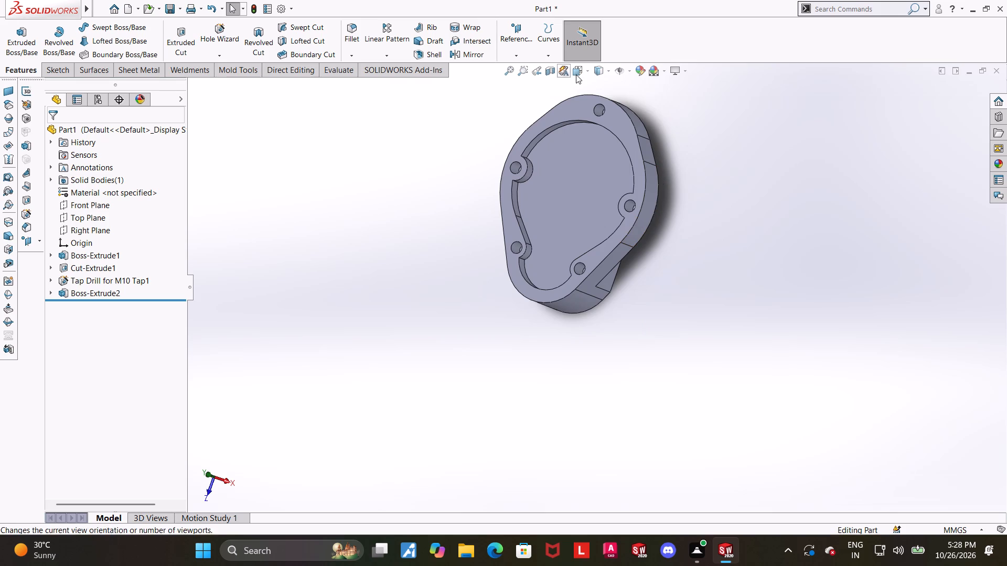
left_click(576, 74)
left_click(533, 272)
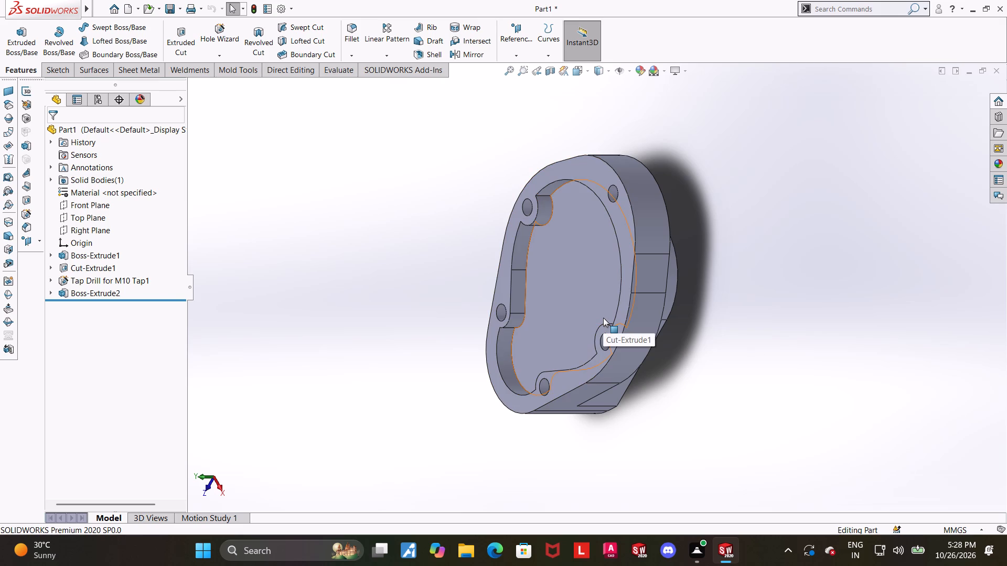
scroll(590, 320, "up", 3)
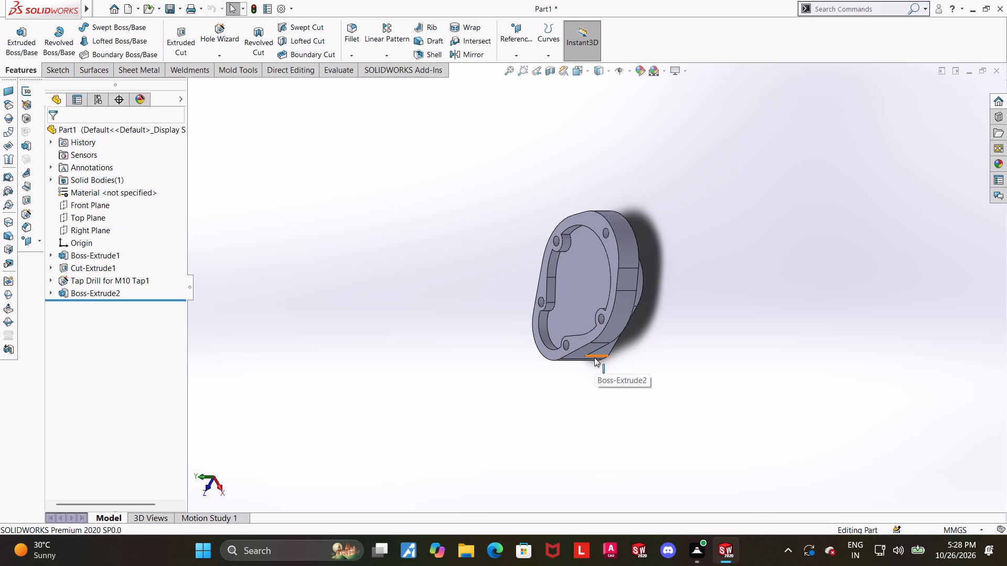
scroll(594, 357, "up", 1)
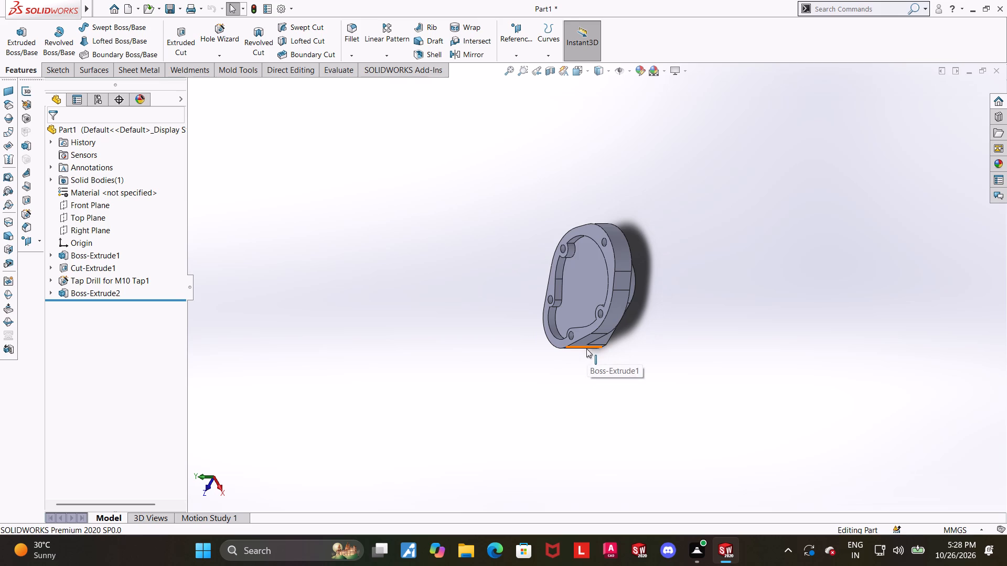
scroll(586, 349, "up", 1)
scroll(659, 210, "down", 3)
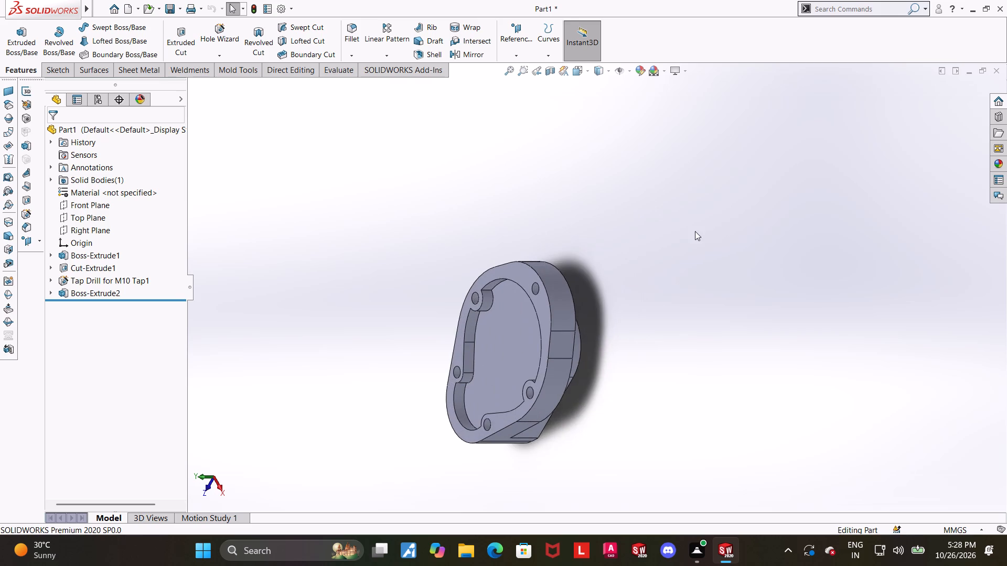
scroll(625, 277, "up", 3)
scroll(542, 366, "down", 2)
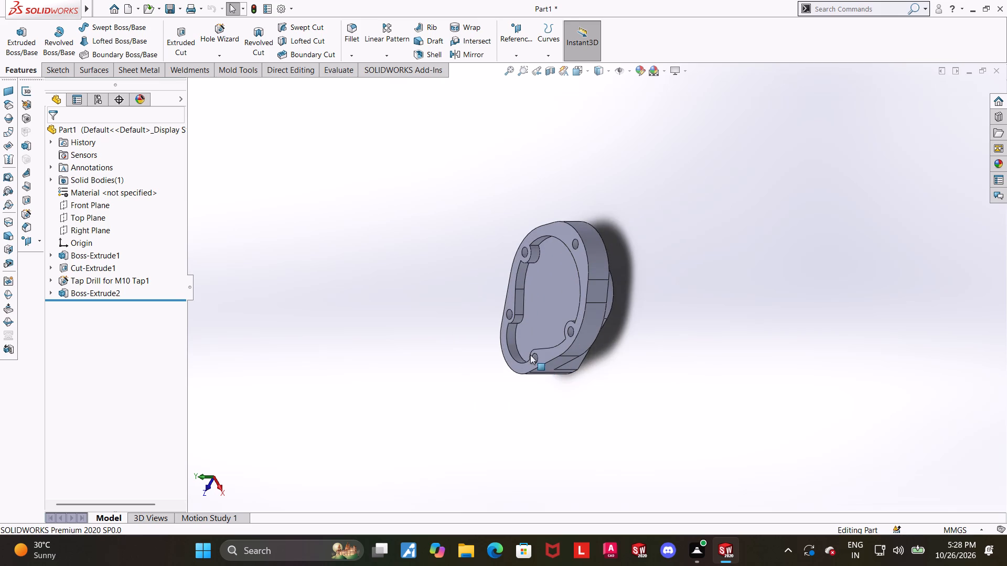
scroll(526, 360, "down", 1)
scroll(521, 371, "up", 1)
scroll(544, 371, "down", 1)
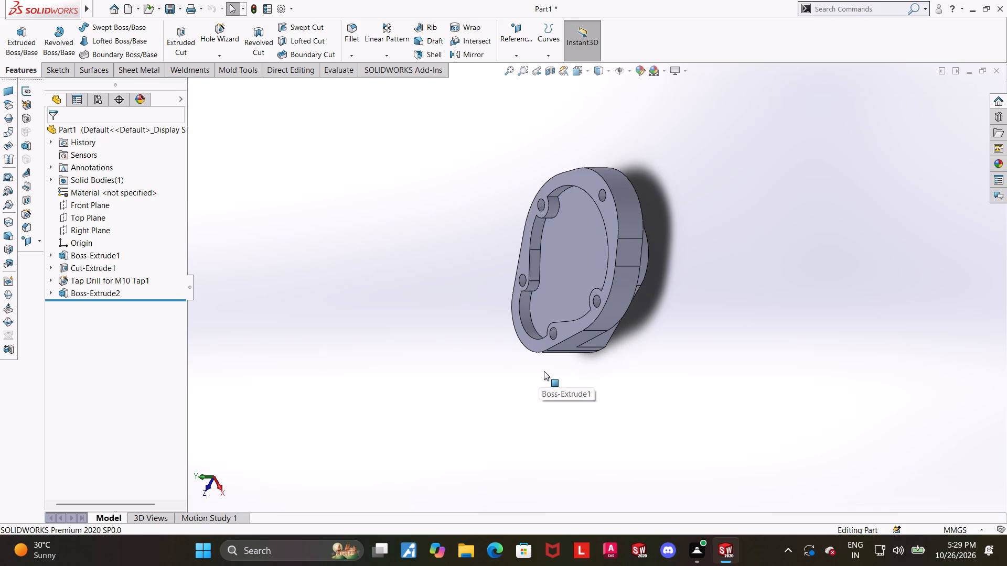
scroll(560, 364, "down", 2)
middle_click_drag(569, 347, 572, 341)
middle_click_drag(708, 347, 709, 330)
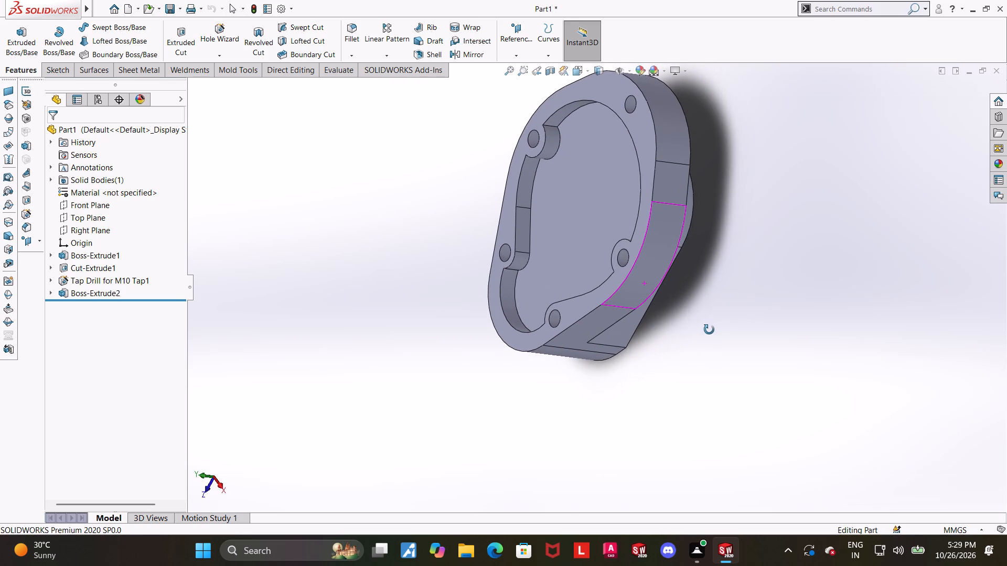
middle_click_drag(709, 330, 736, 247)
middle_click_drag(646, 417, 663, 363)
Show the part in top view with hidden lines visible and examine the boss outline around the lower holes.
left_click(579, 70)
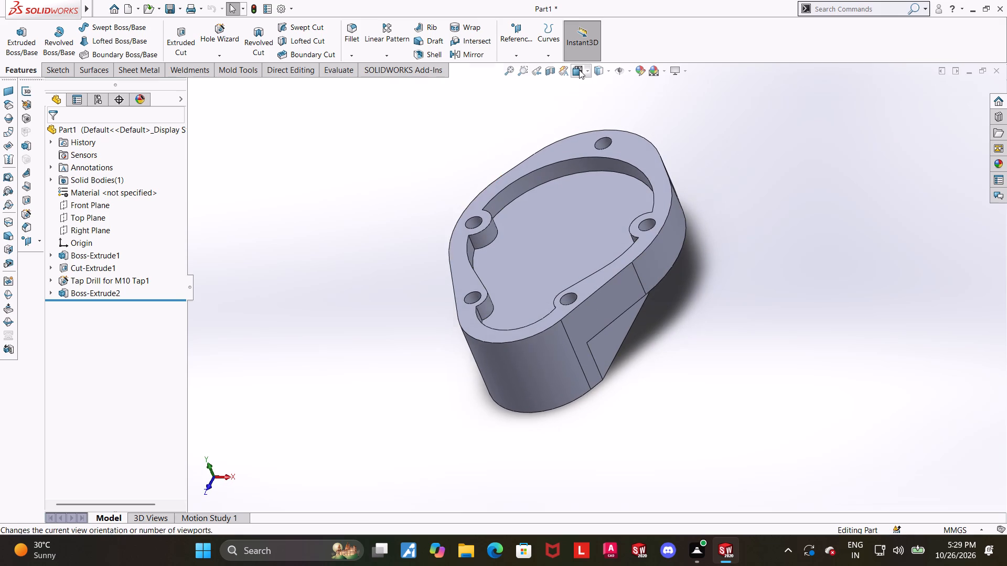
left_click(485, 245)
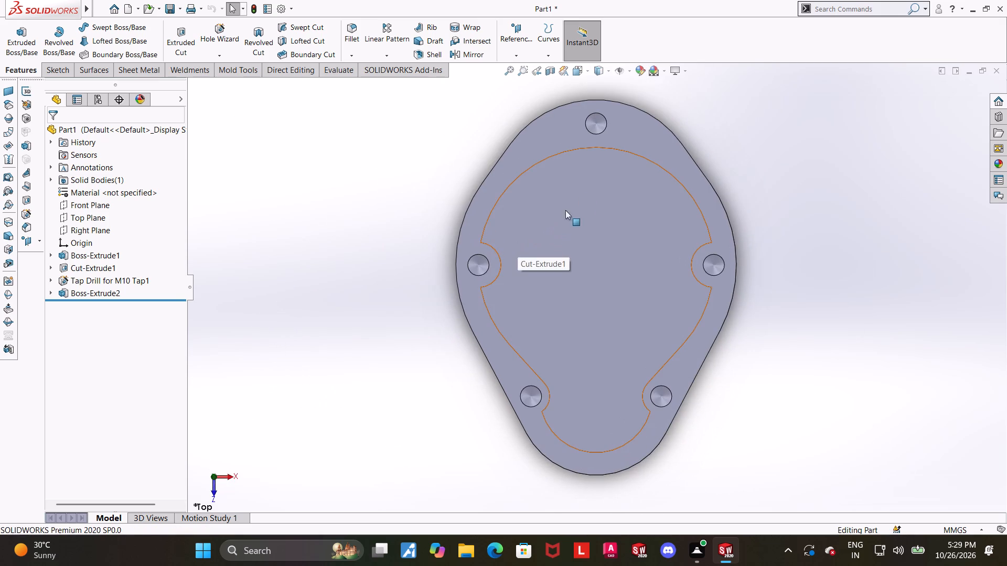
left_click(598, 71)
left_click(596, 132)
left_click(765, 221)
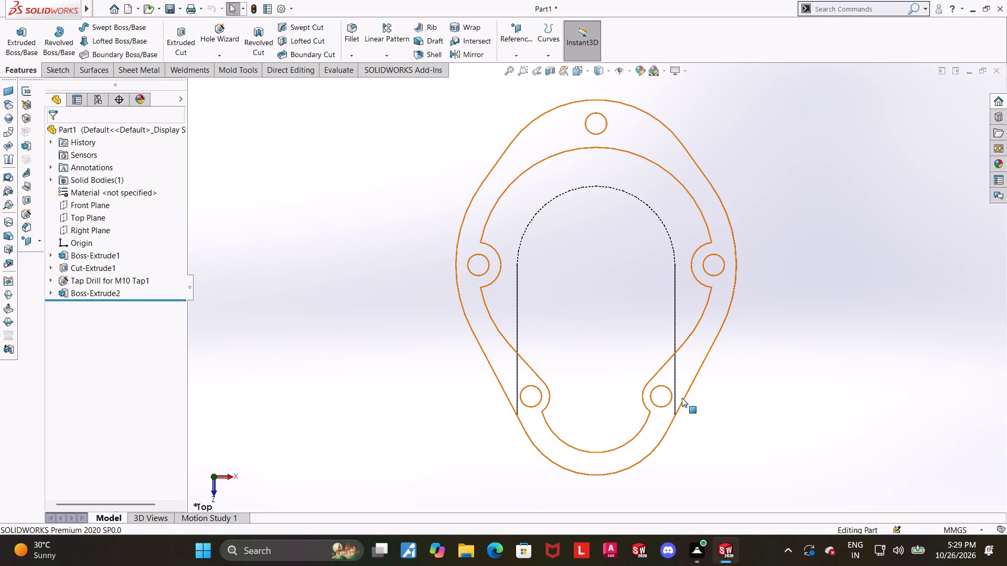
scroll(684, 439, "down", 2)
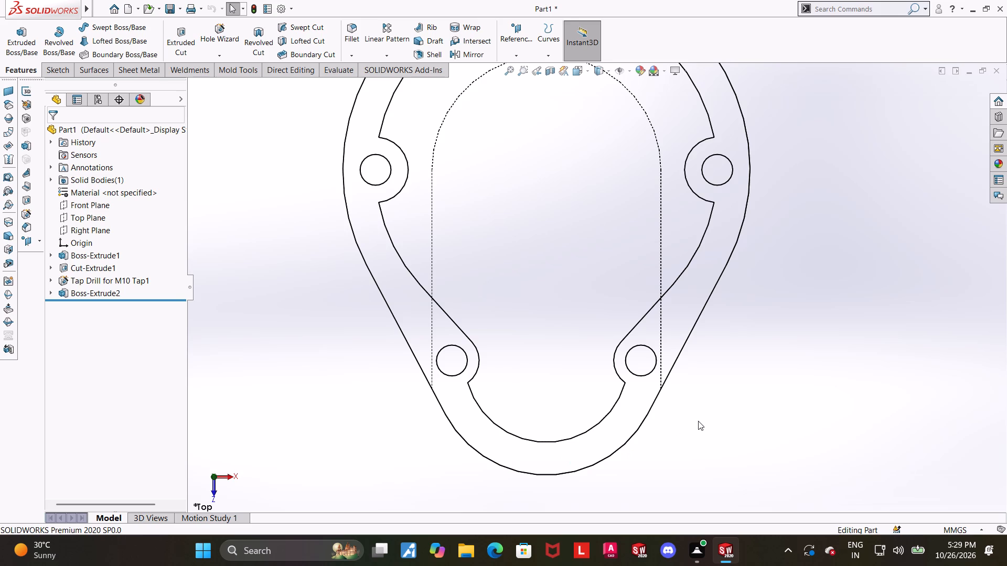
Examine the slot boss outline against the pocket and lower holes from above and obliquely from the underside.
scroll(698, 421, "up", 1)
scroll(667, 352, "down", 1)
scroll(565, 348, "up", 1)
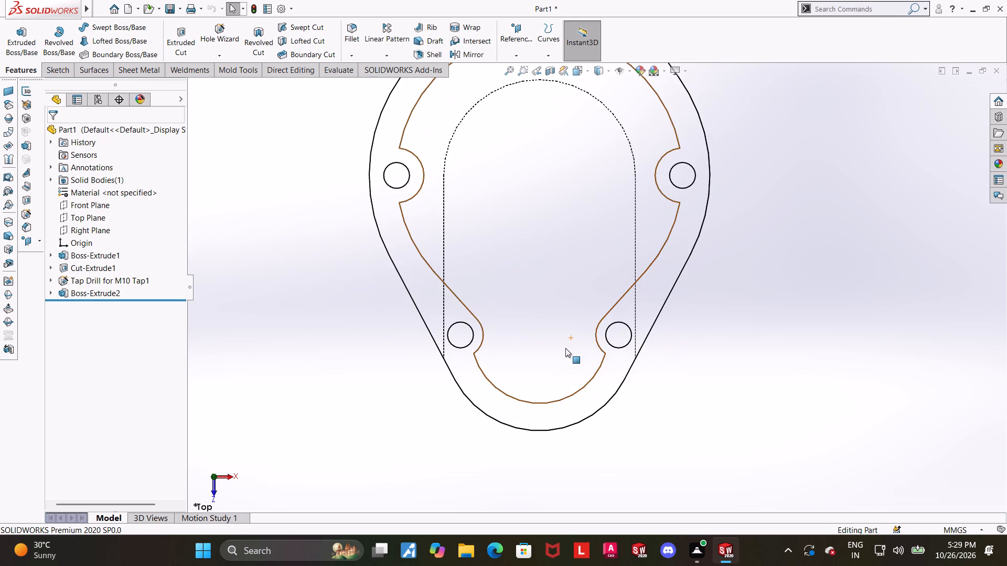
scroll(565, 348, "up", 1)
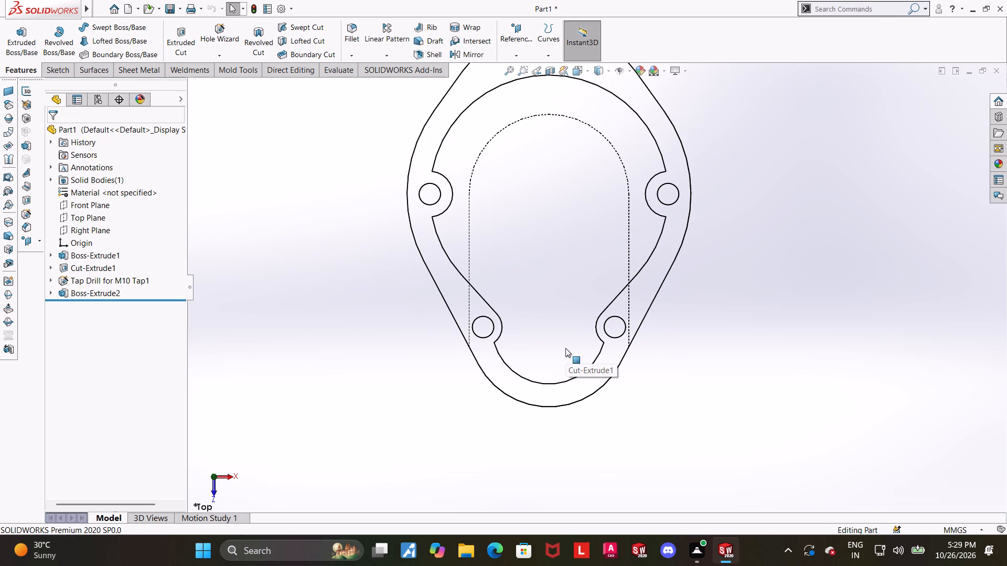
scroll(565, 348, "up", 1)
scroll(569, 348, "down", 1)
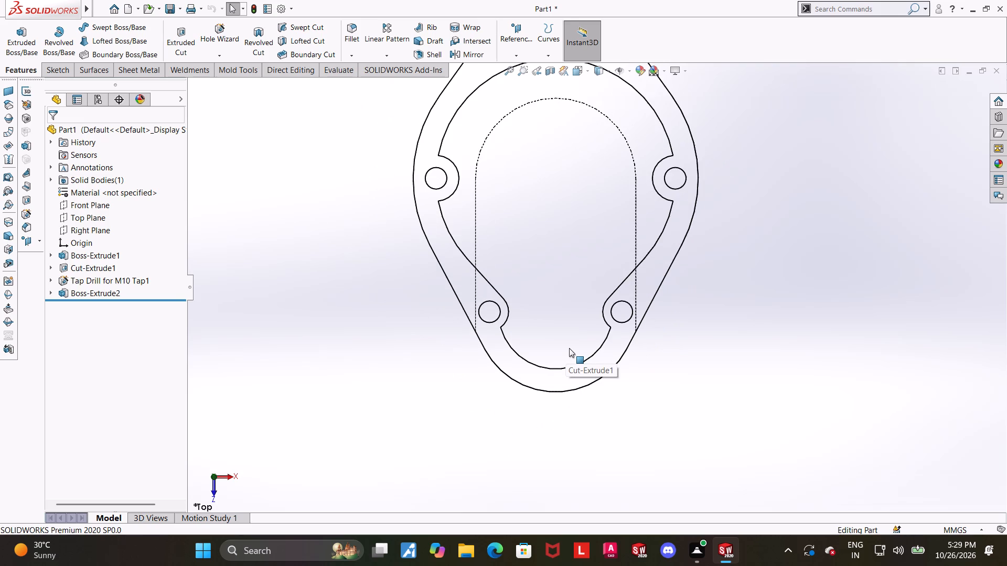
scroll(569, 348, "down", 1)
scroll(569, 348, "up", 1)
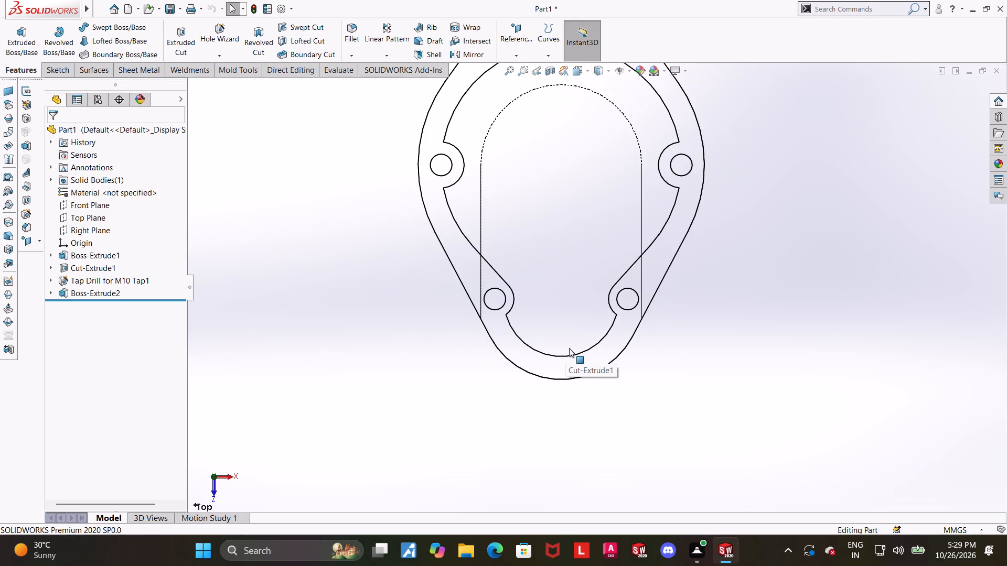
scroll(594, 316, "up", 2)
middle_click_drag(630, 325, 565, 303)
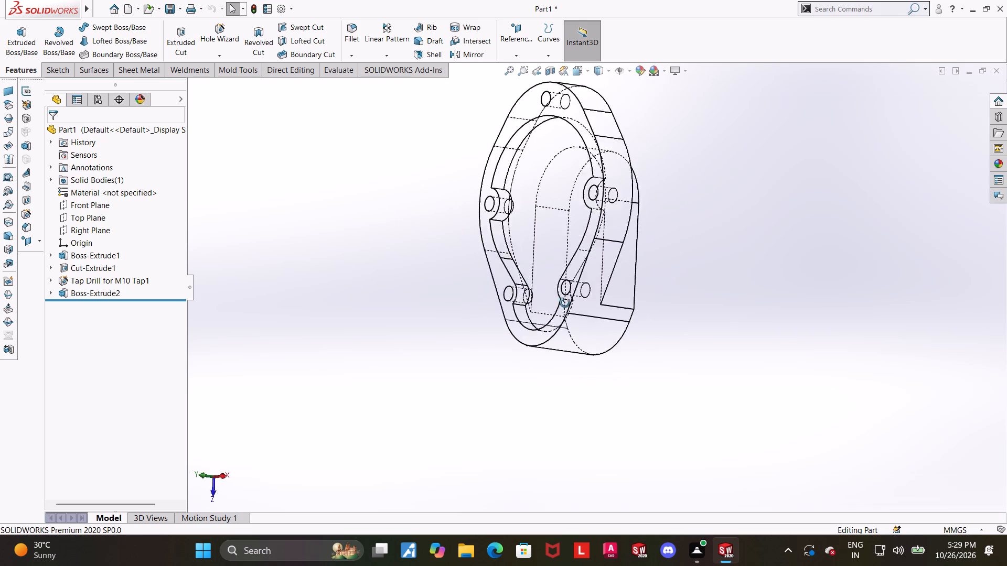
middle_click_drag(565, 303, 464, 295)
left_click(402, 290)
Reopen the slot sketch of the underside boss for editing.
left_click(50, 288)
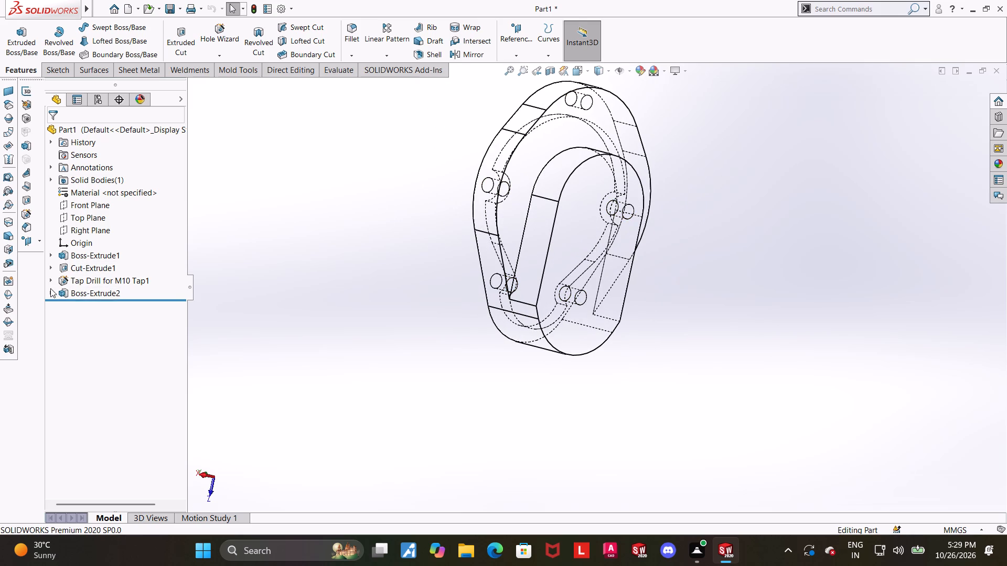
left_click(88, 299)
left_click(95, 268)
left_click(100, 302)
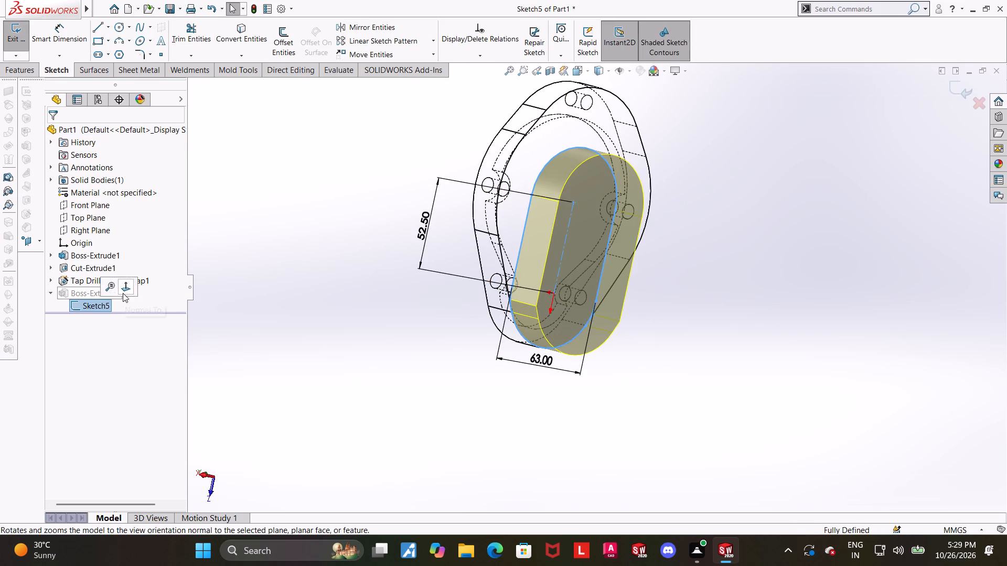
Examine the slot sketch face-on against the plate outline, pocket and tapped holes.
left_click(123, 293)
left_click(815, 342)
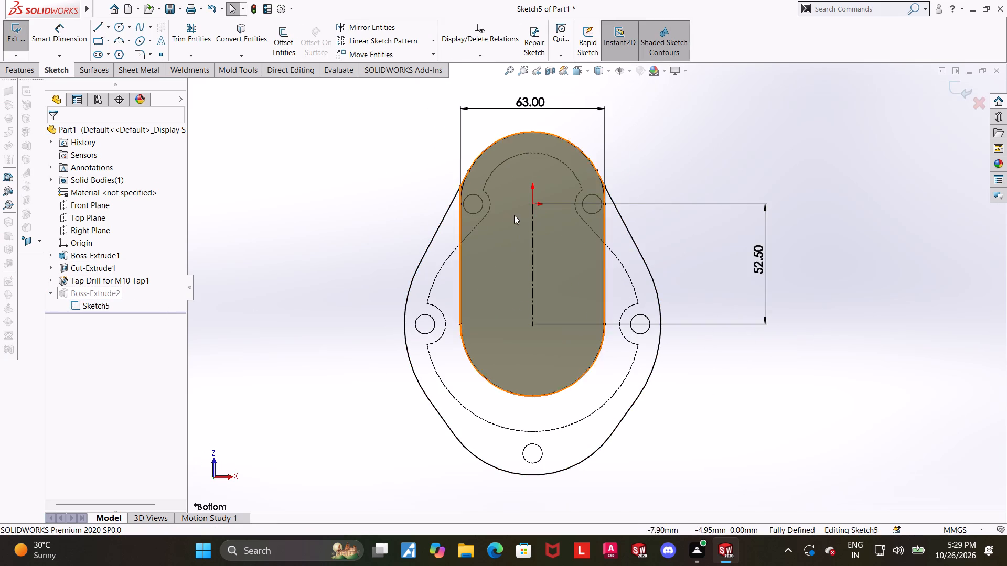
scroll(514, 215, "down", 1)
scroll(687, 149, "up", 1)
scroll(631, 145, "down", 2)
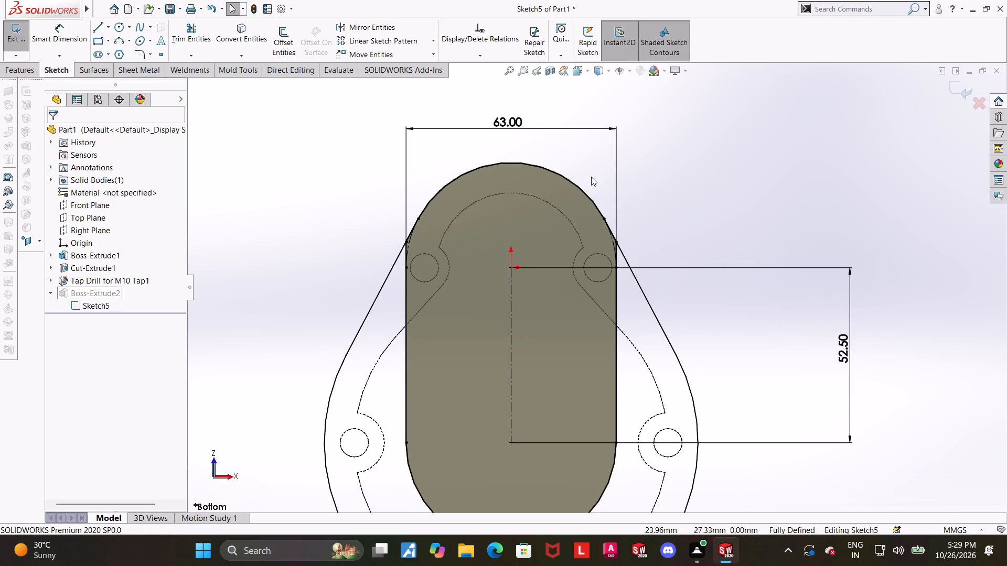
scroll(589, 208, "up", 1)
scroll(561, 240, "down", 1)
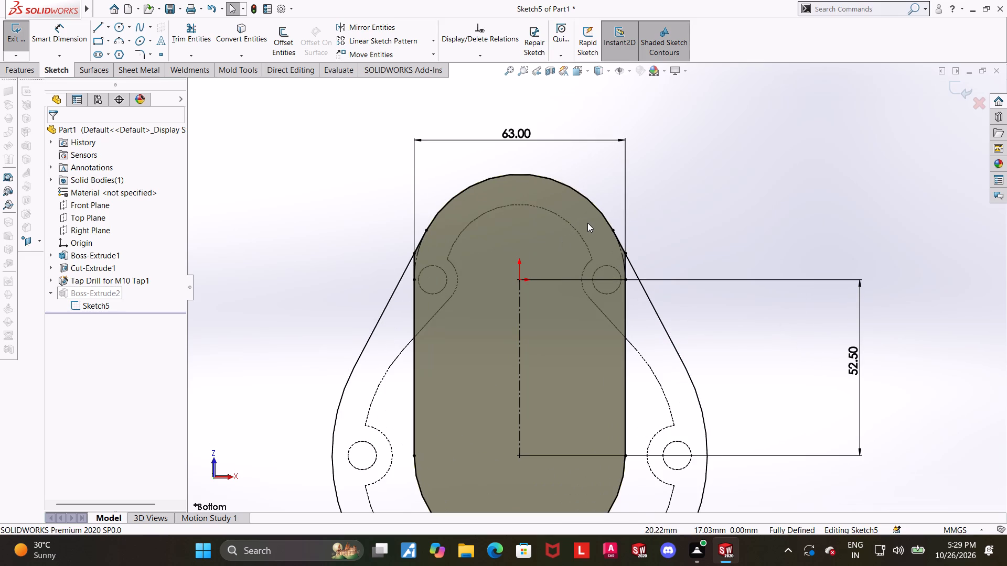
scroll(698, 269, "down", 2)
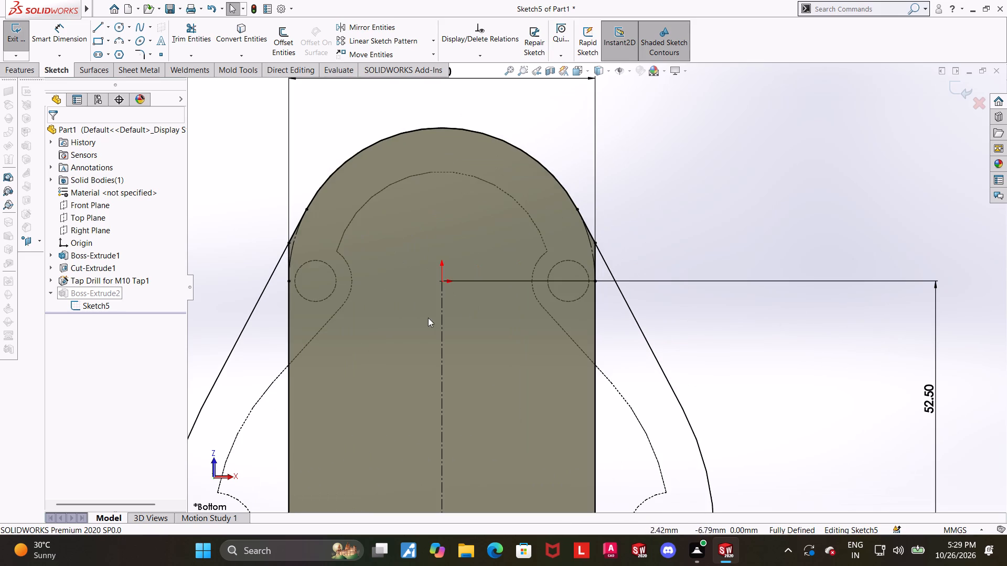
scroll(396, 324, "up", 2)
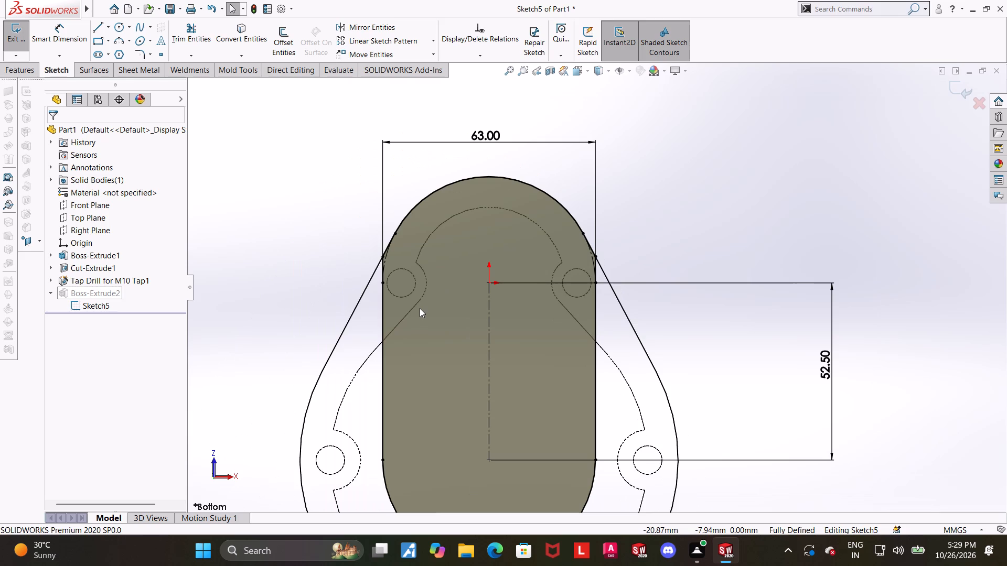
scroll(420, 308, "down", 1)
scroll(420, 308, "up", 1)
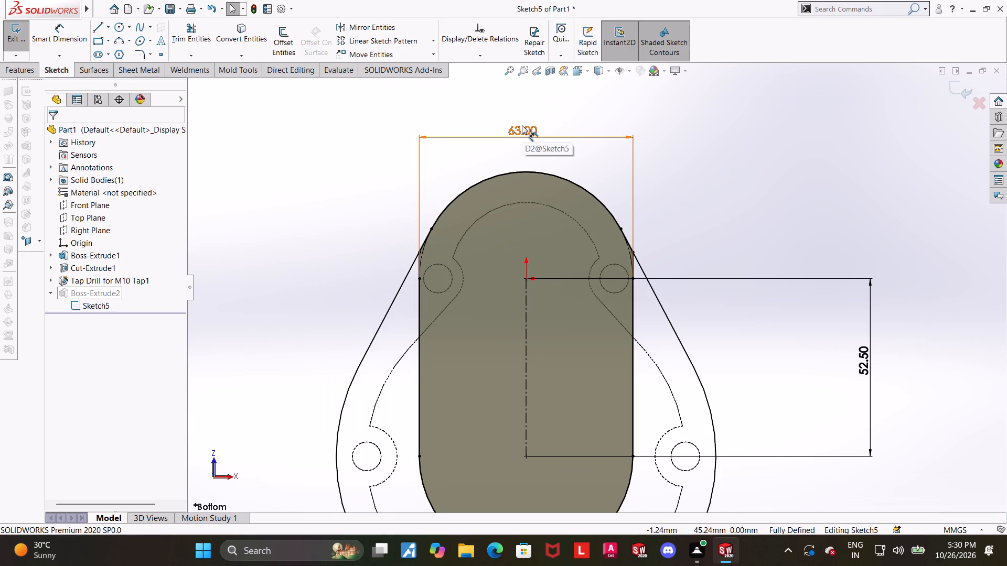
scroll(685, 326, "up", 1)
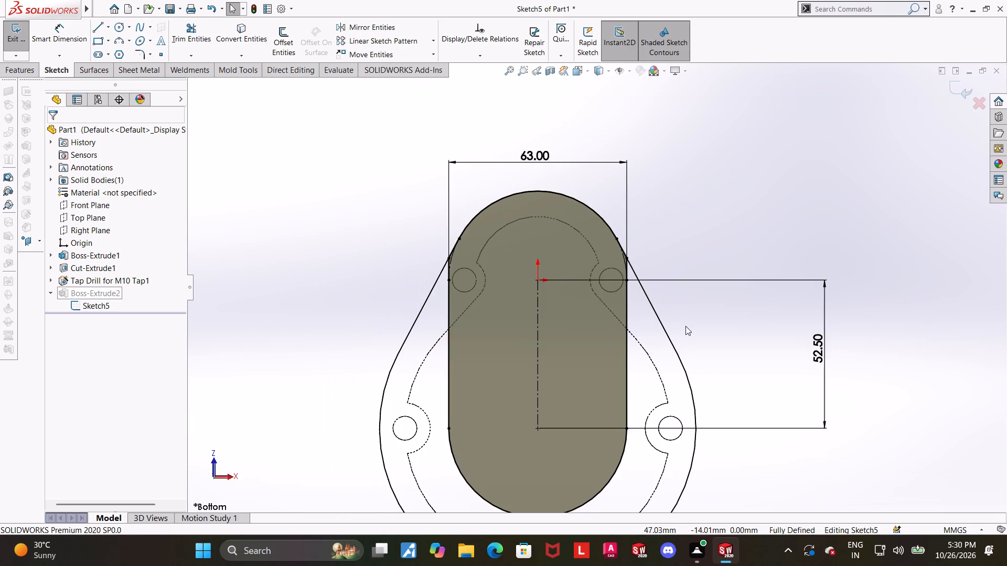
scroll(595, 358, "up", 1)
scroll(622, 408, "up", 2)
scroll(583, 406, "down", 2)
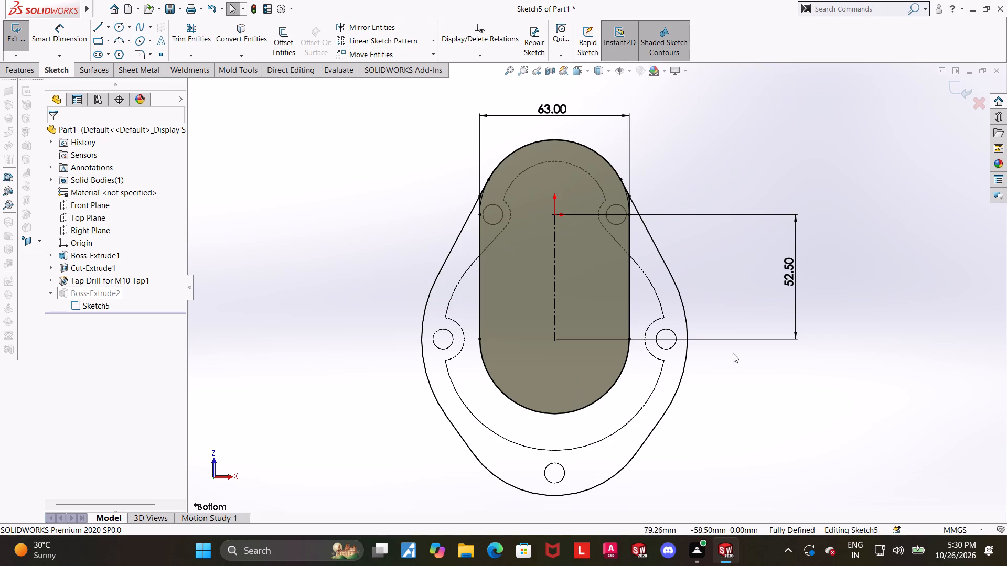
scroll(711, 360, "down", 1)
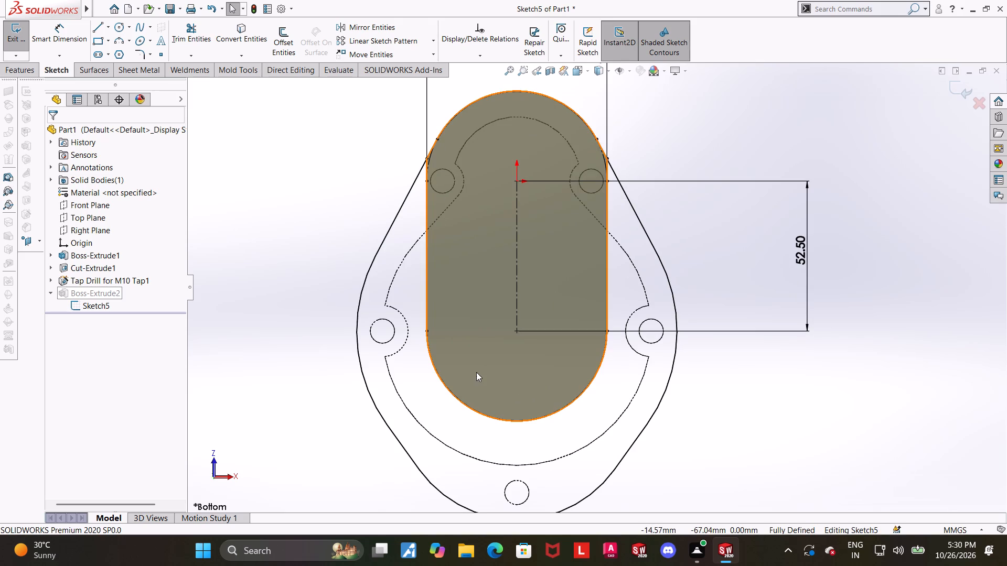
scroll(477, 372, "down", 1)
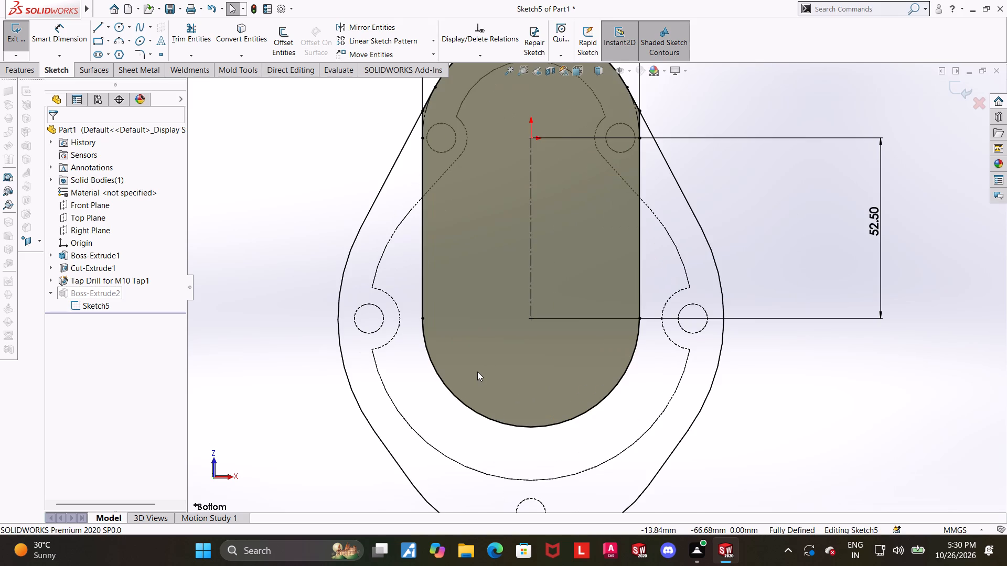
scroll(477, 372, "up", 1)
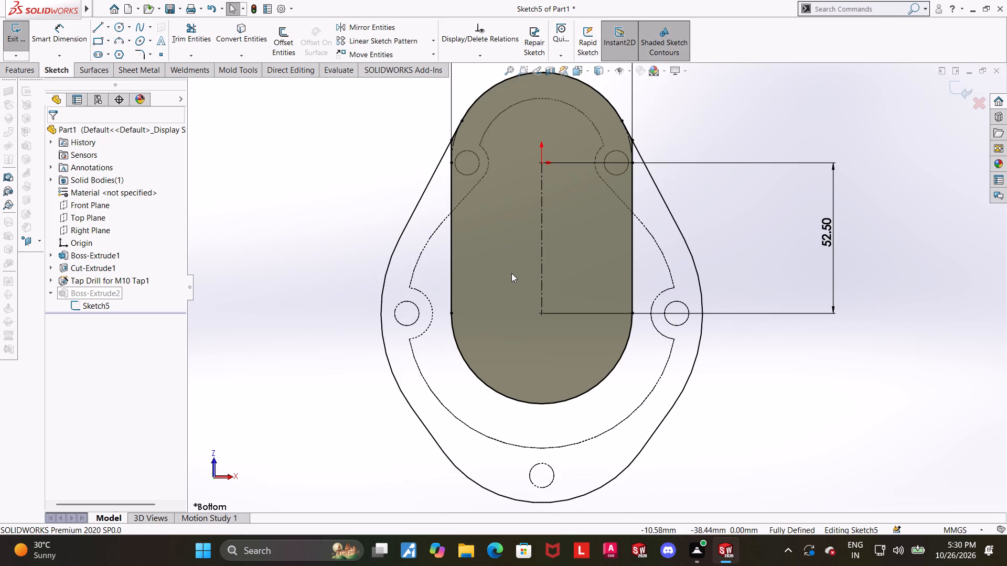
scroll(511, 273, "down", 3)
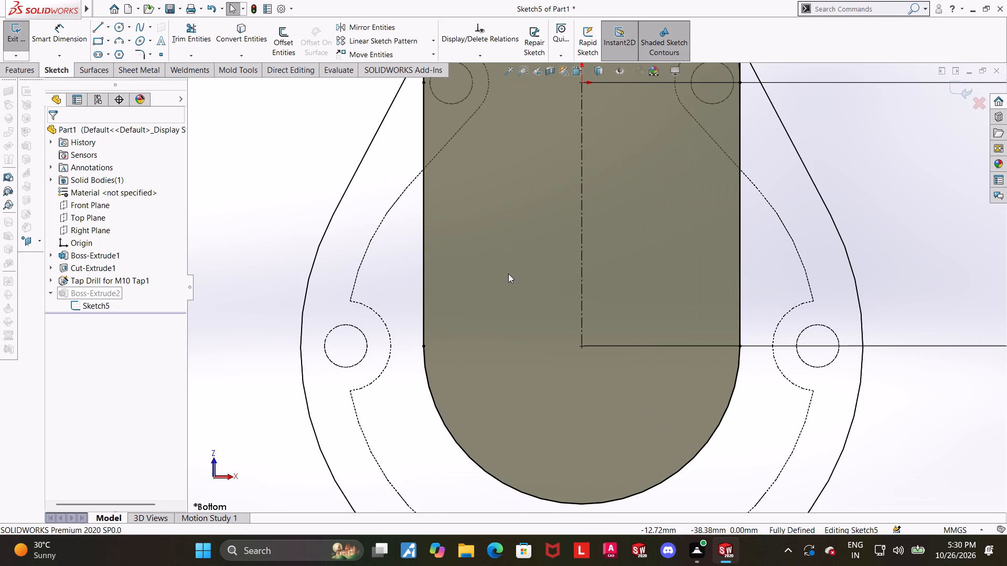
scroll(508, 274, "down", 1)
scroll(508, 274, "up", 3)
scroll(581, 257, "up", 2)
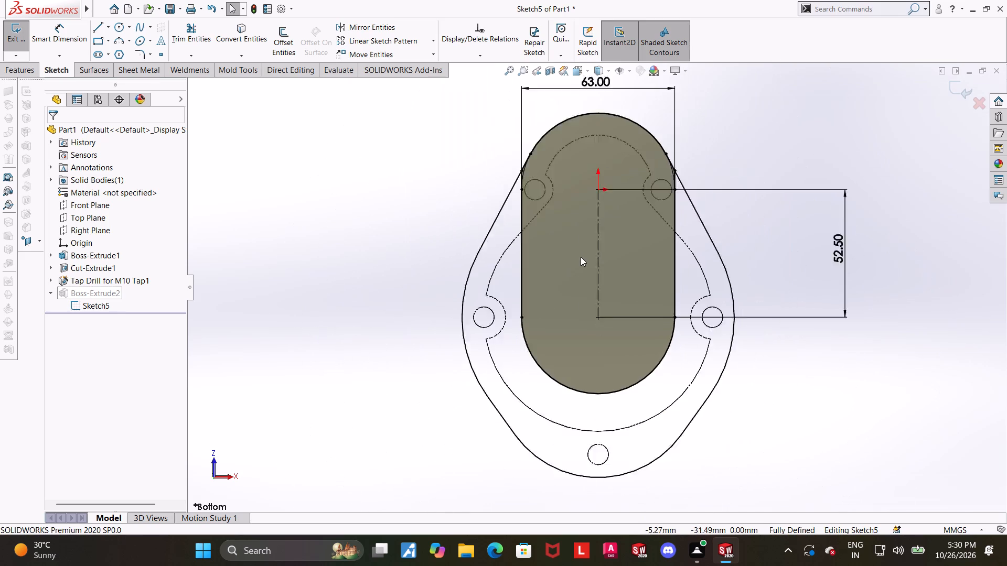
scroll(581, 257, "up", 1)
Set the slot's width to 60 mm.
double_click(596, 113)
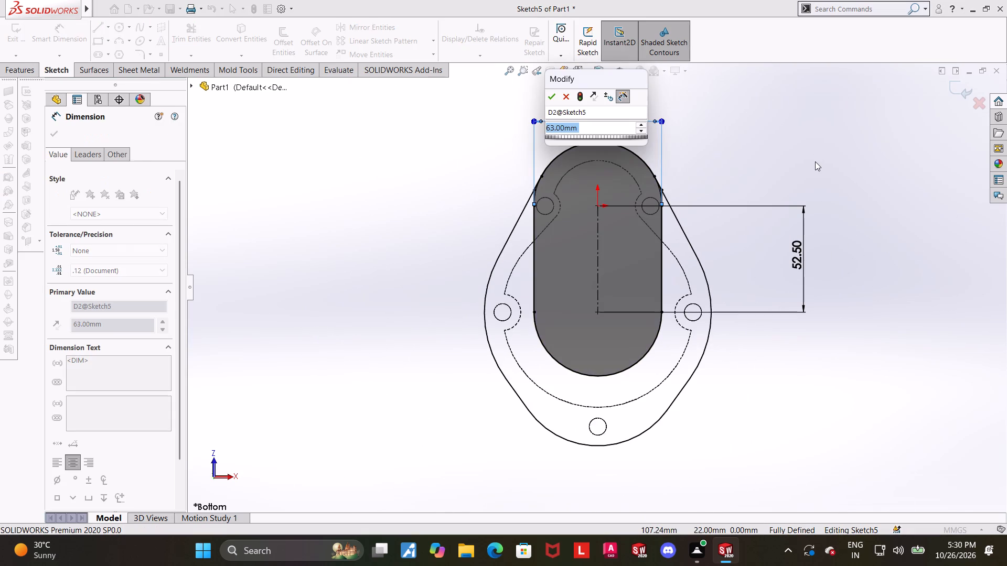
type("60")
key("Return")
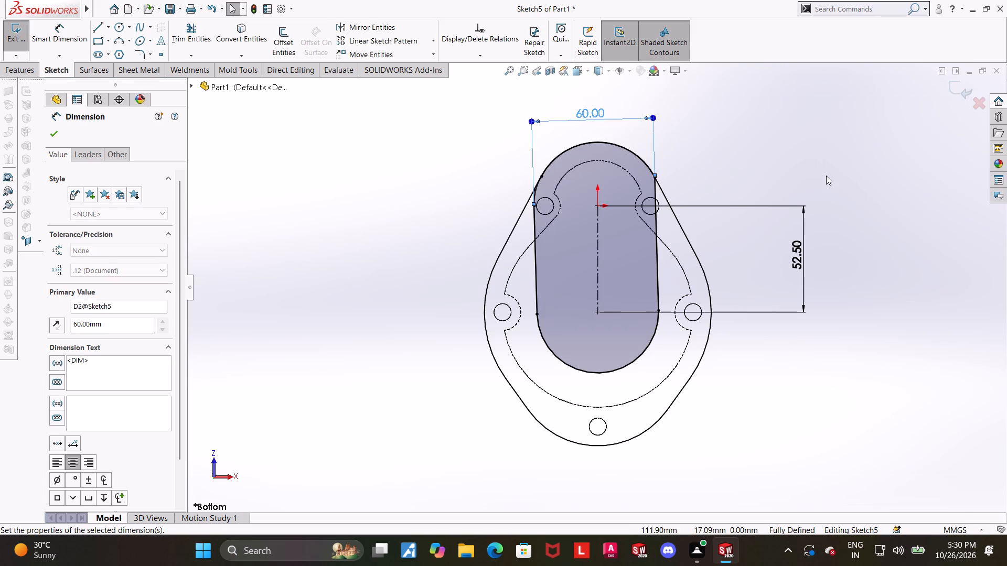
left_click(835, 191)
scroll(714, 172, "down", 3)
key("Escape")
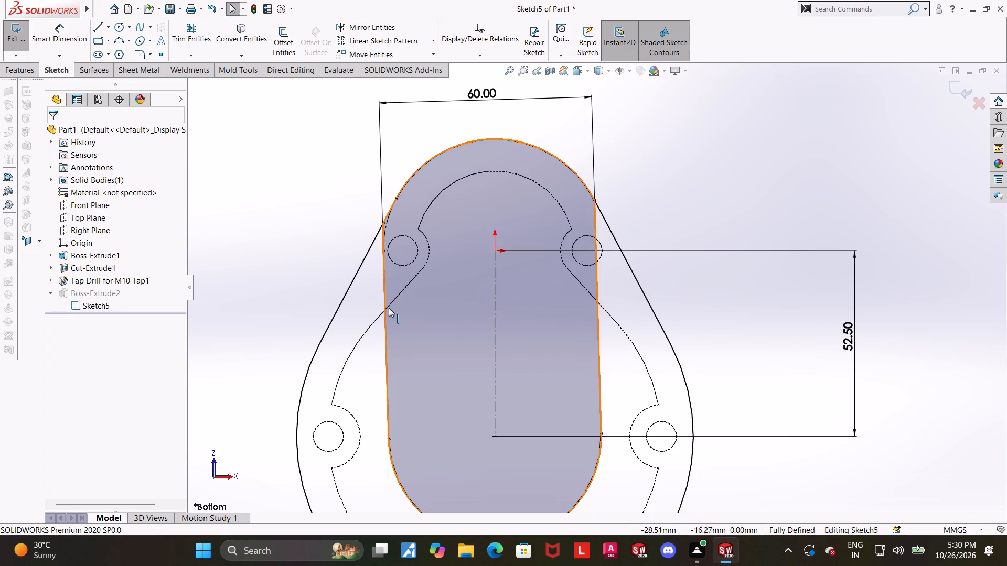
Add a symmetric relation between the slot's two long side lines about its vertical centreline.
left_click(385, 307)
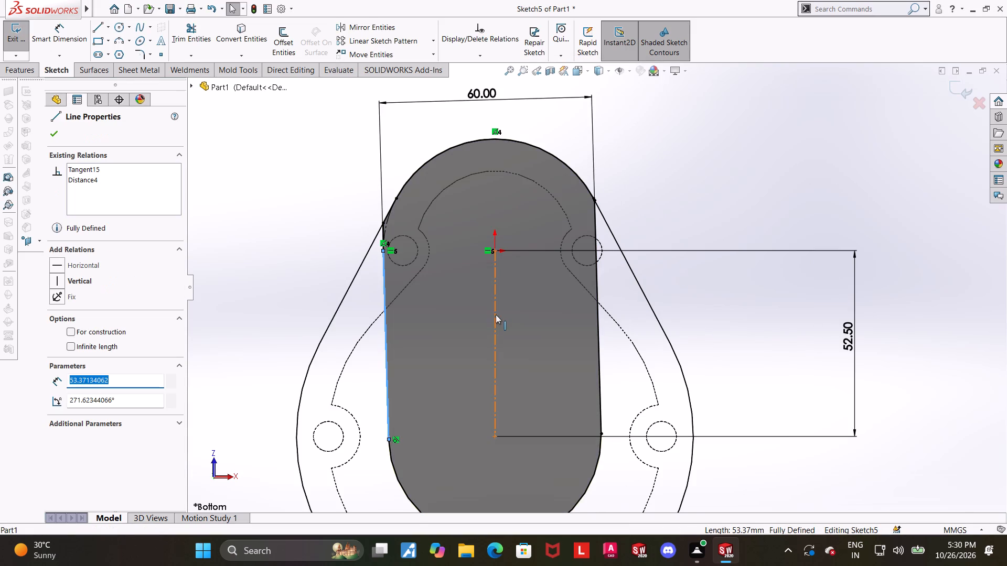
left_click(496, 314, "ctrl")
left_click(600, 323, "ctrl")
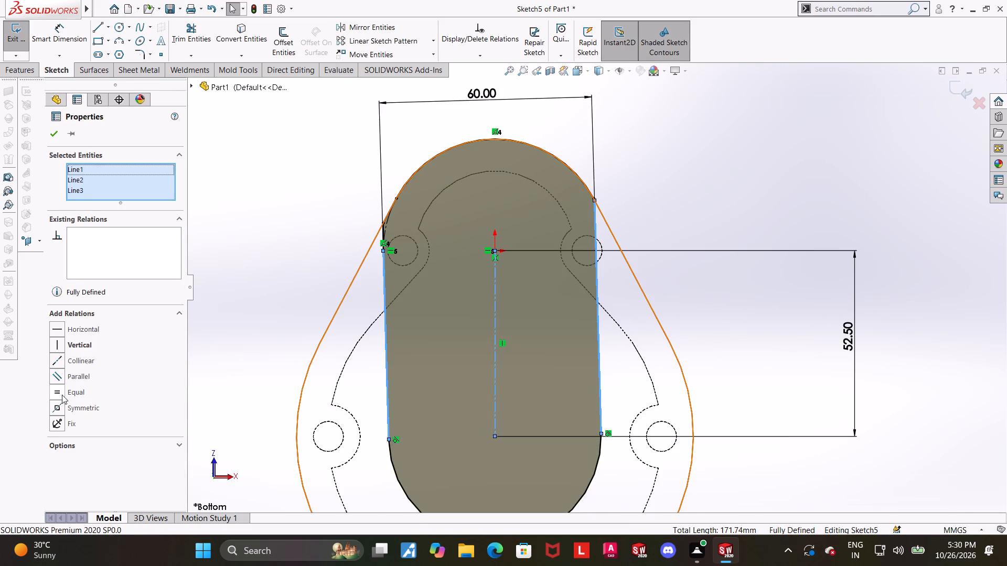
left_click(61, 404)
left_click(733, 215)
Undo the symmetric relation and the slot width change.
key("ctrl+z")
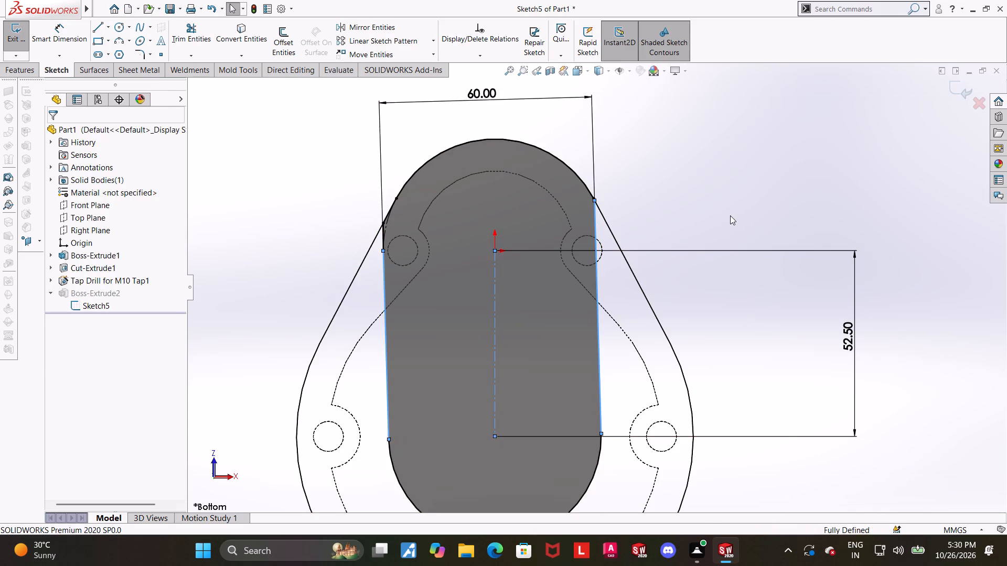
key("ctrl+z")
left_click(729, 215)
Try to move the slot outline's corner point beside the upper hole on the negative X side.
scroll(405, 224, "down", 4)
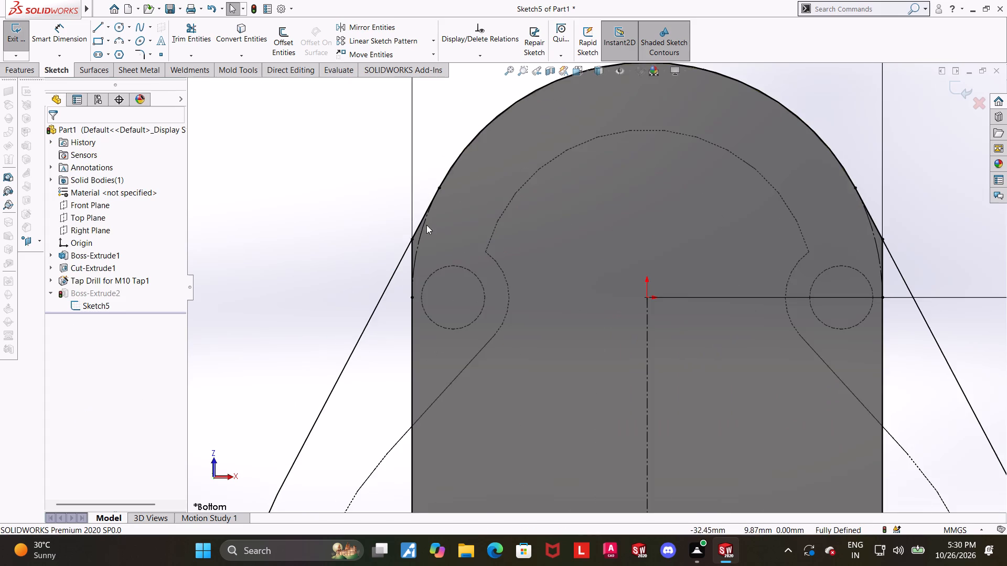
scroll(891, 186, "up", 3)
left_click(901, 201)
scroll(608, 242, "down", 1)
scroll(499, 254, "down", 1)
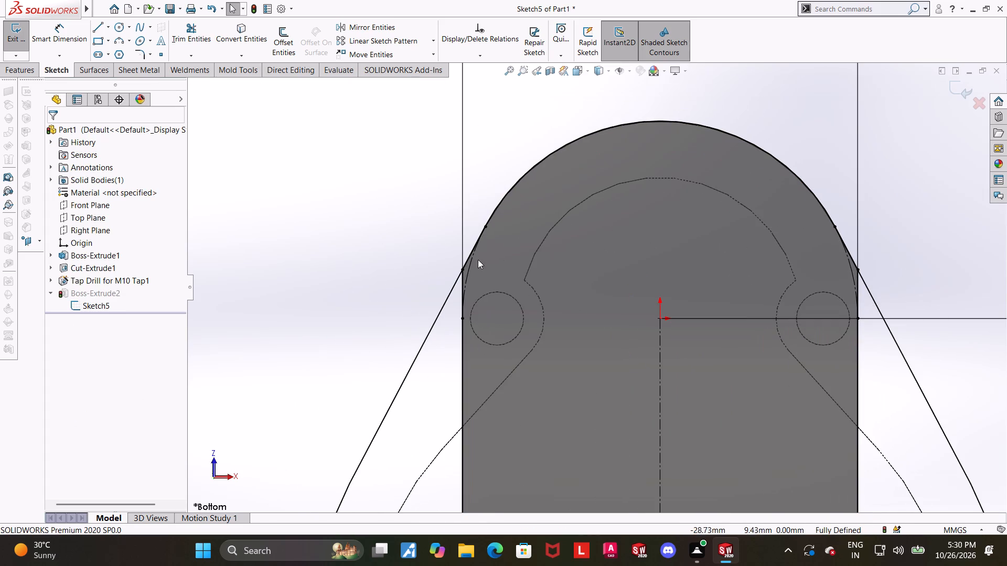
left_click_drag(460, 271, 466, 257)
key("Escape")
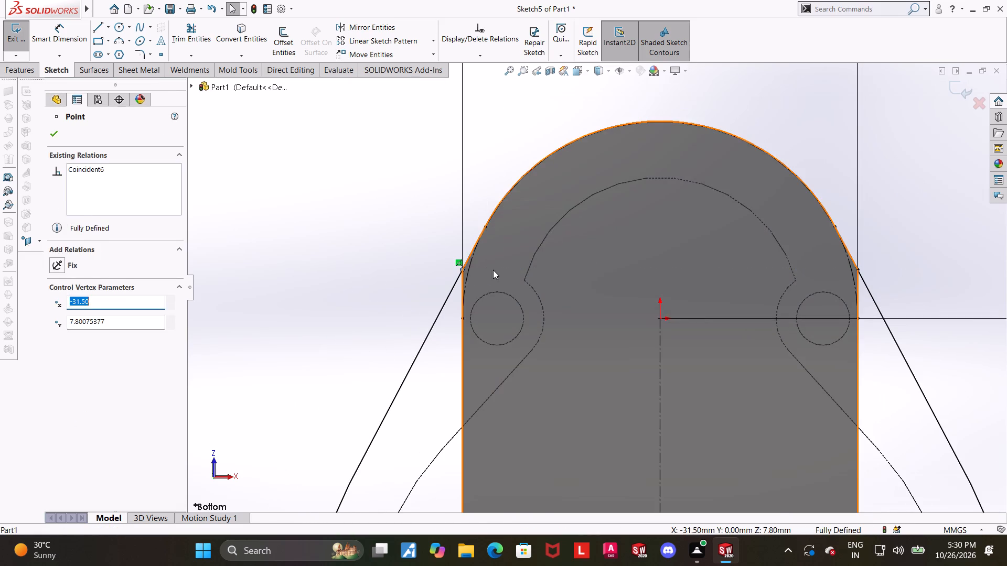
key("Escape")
Examine where the slot's straight side meets the plate edge and the upper arc beside the upper holes.
scroll(502, 270, "up", 4)
key("Escape")
key("Escape")
key("Escape")
scroll(827, 296, "up", 5)
scroll(639, 341, "down", 3)
scroll(637, 267, "down", 2)
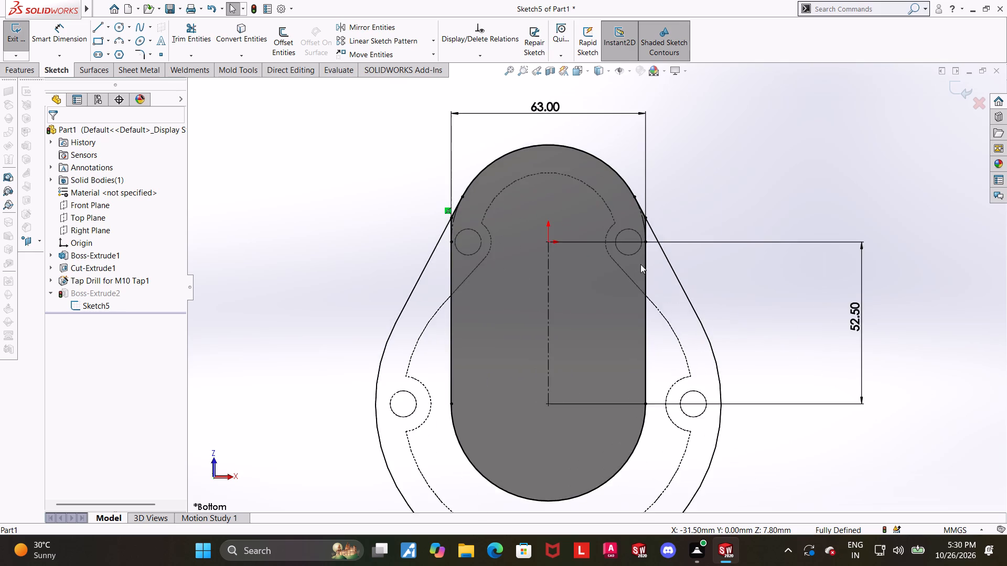
scroll(631, 245, "down", 2)
scroll(627, 242, "up", 4)
scroll(551, 247, "down", 4)
scroll(425, 274, "down", 3)
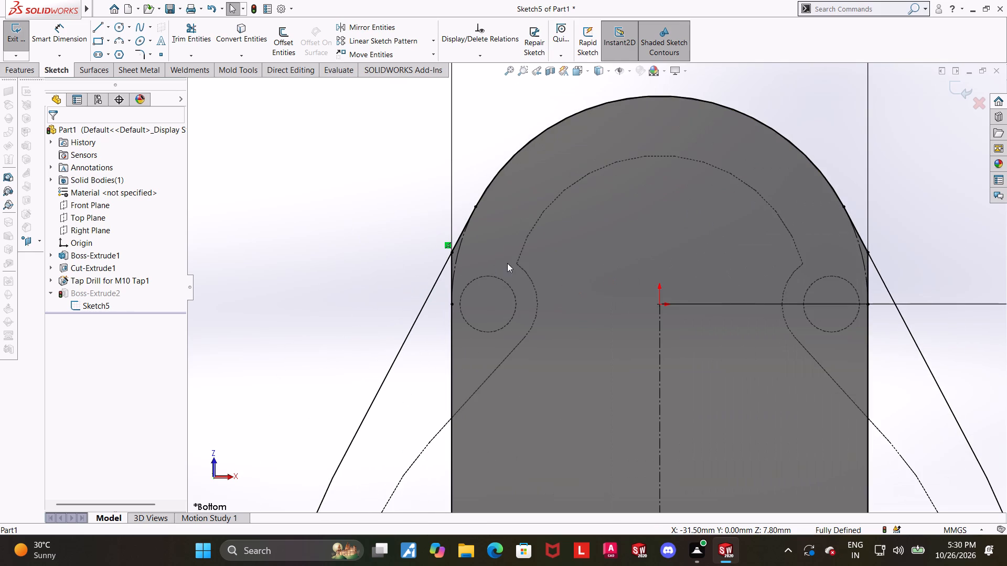
scroll(494, 253, "down", 2)
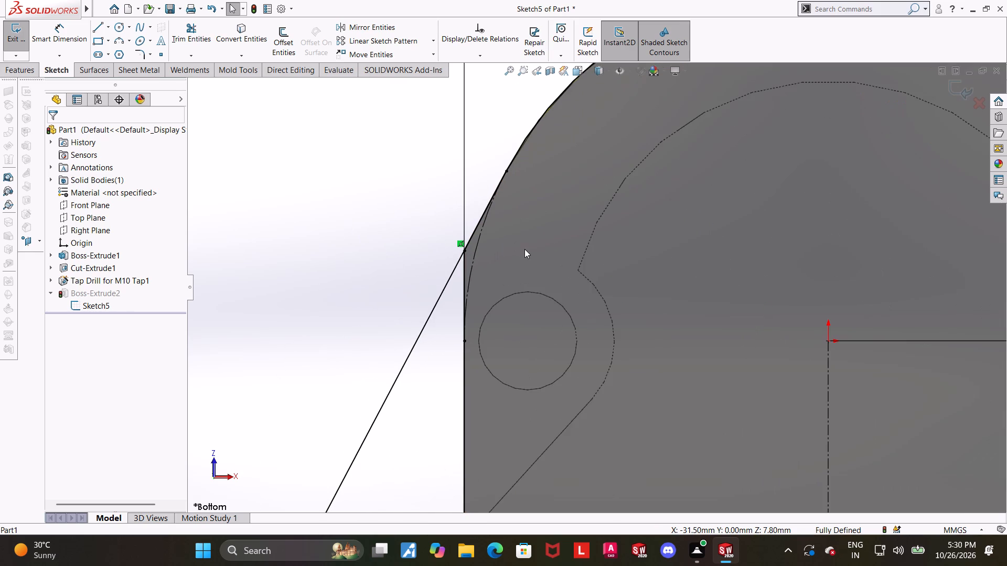
key("Escape")
scroll(526, 249, "up", 1)
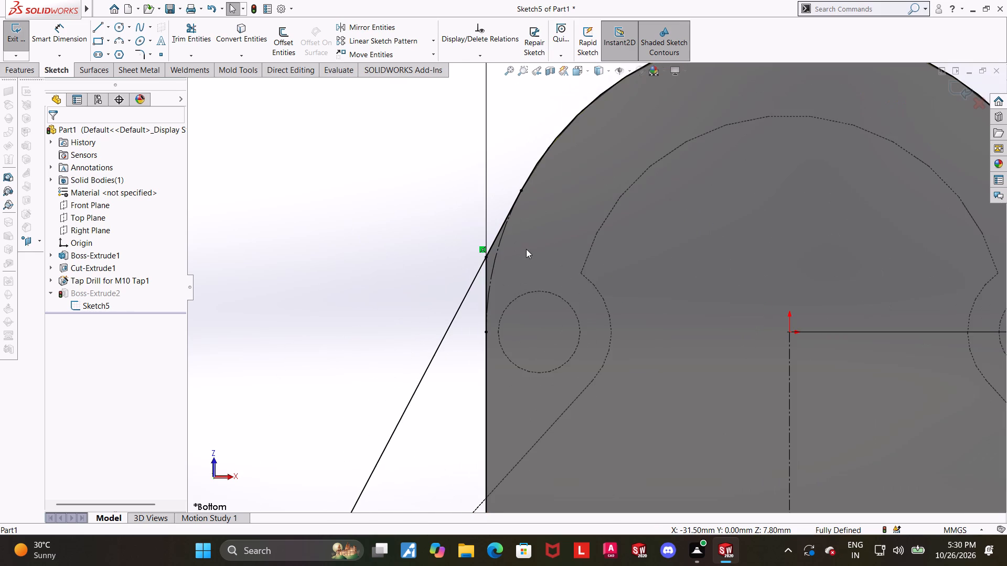
scroll(526, 249, "up", 5)
scroll(685, 293, "up", 4)
scroll(668, 313, "down", 6)
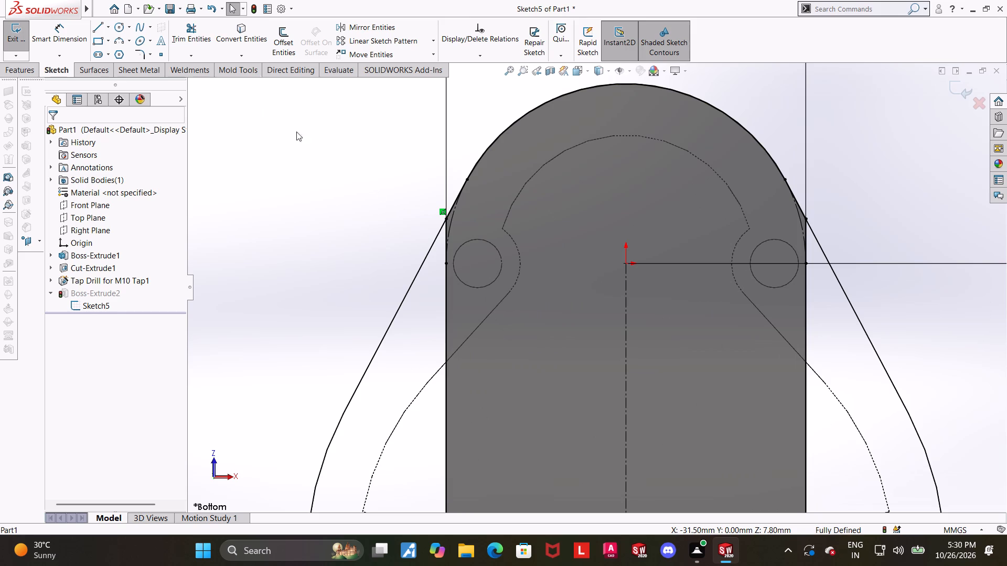
Power-trim away all the old slot sketch entities without keeping trimmed entities as construction geometry.
left_click(181, 27)
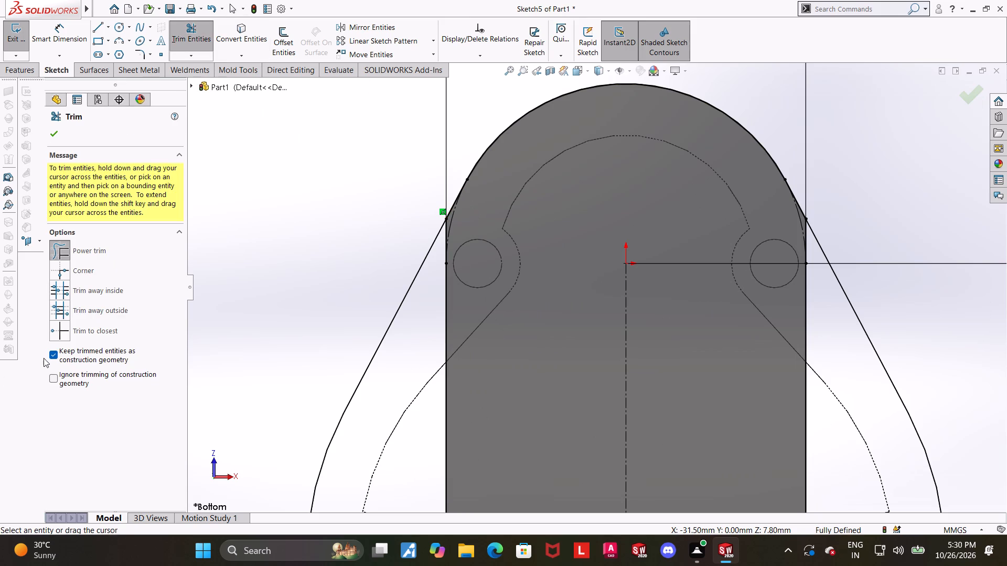
left_click(51, 356)
scroll(563, 345, "up", 3)
left_click_drag(731, 196, 670, 298)
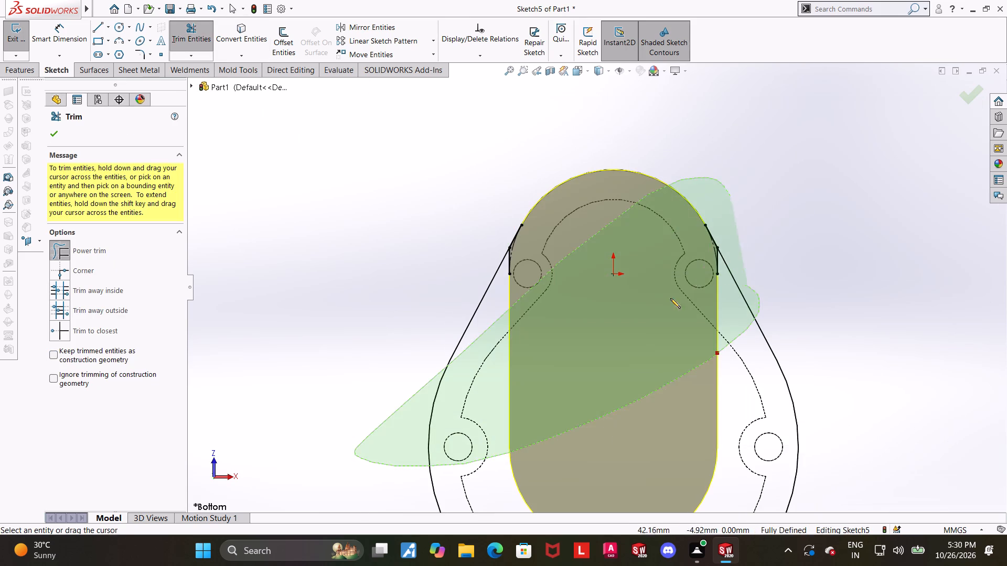
left_click_drag(670, 298, 646, 270)
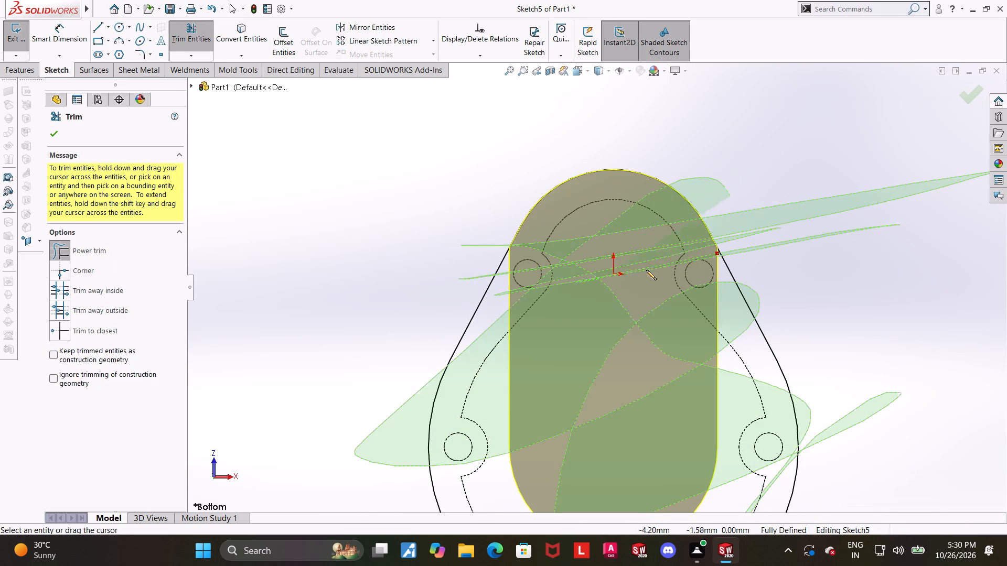
left_click_drag(646, 270, 670, 260)
key("Escape")
scroll(744, 305, "up", 4)
scroll(645, 339, "down", 2)
scroll(602, 202, "down", 3)
key("Escape")
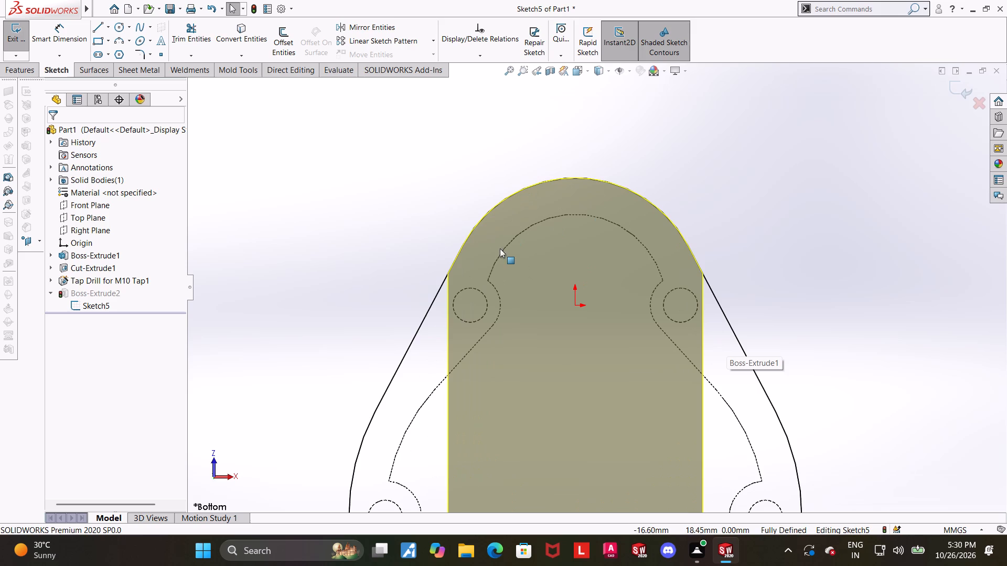
key("Escape")
Sketch a vertical straight slot from the origin, about 56 mm between centres and about 59 mm wide.
left_click(115, 25)
key("Escape")
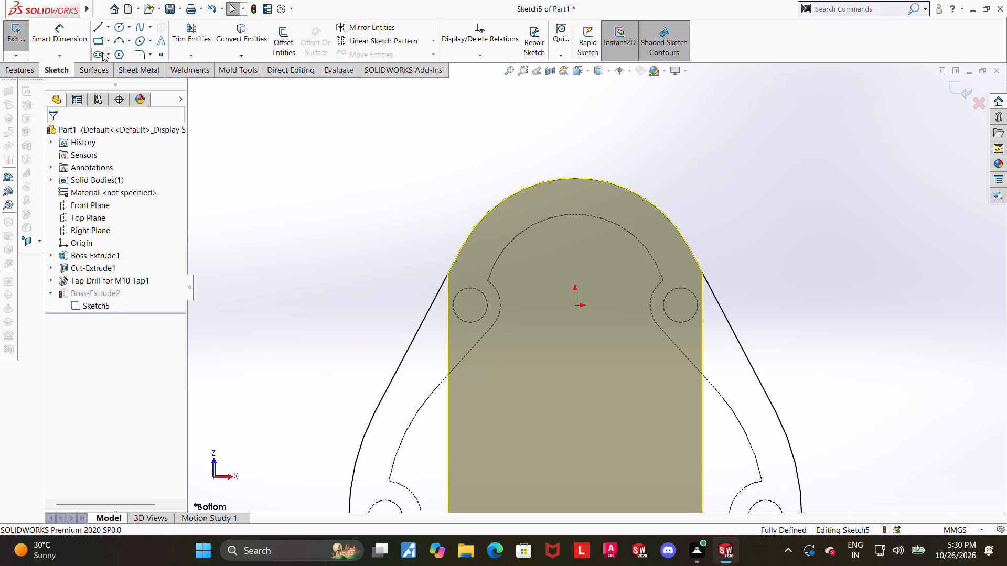
left_click(101, 52)
left_click(573, 307)
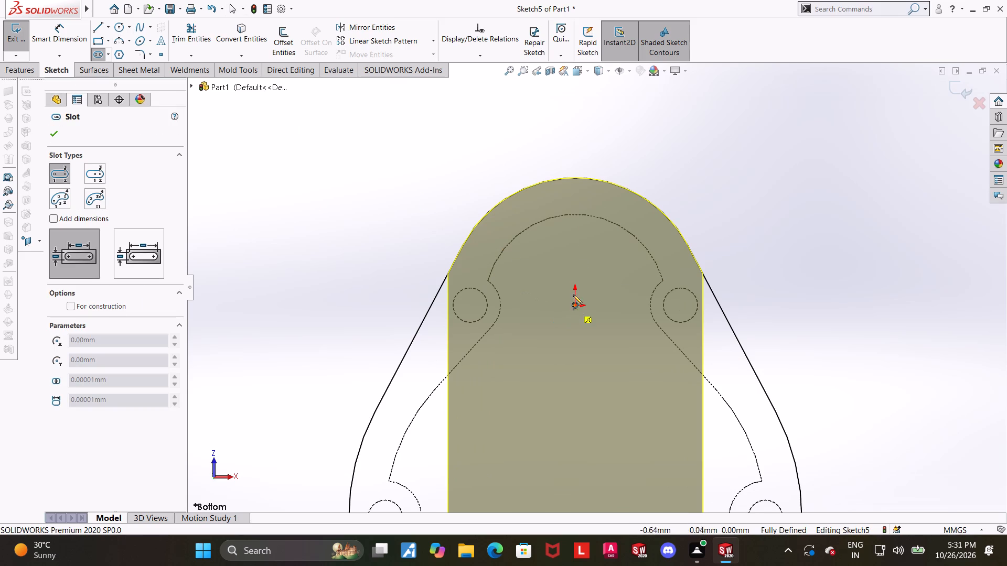
scroll(582, 375, "up", 4)
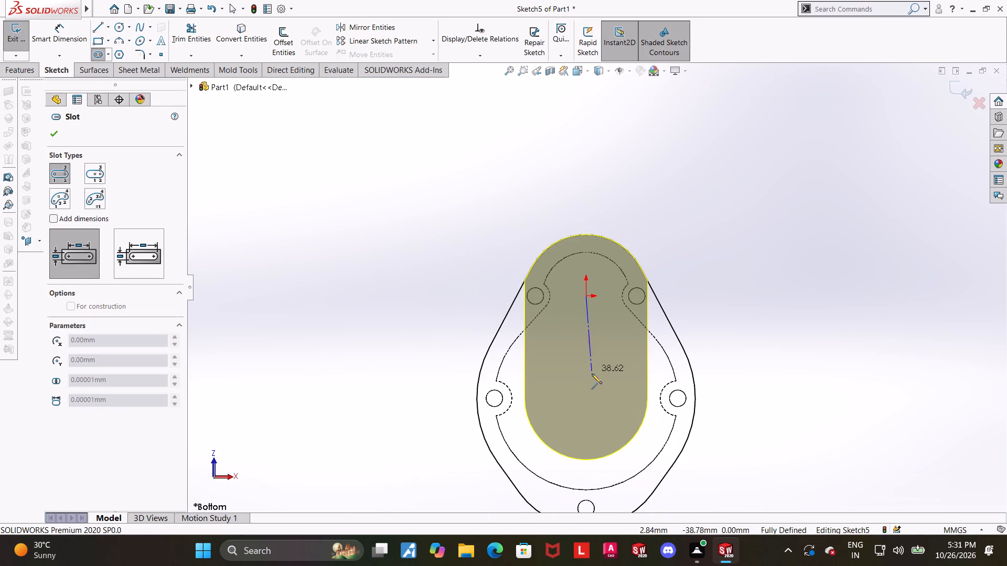
left_click(583, 405)
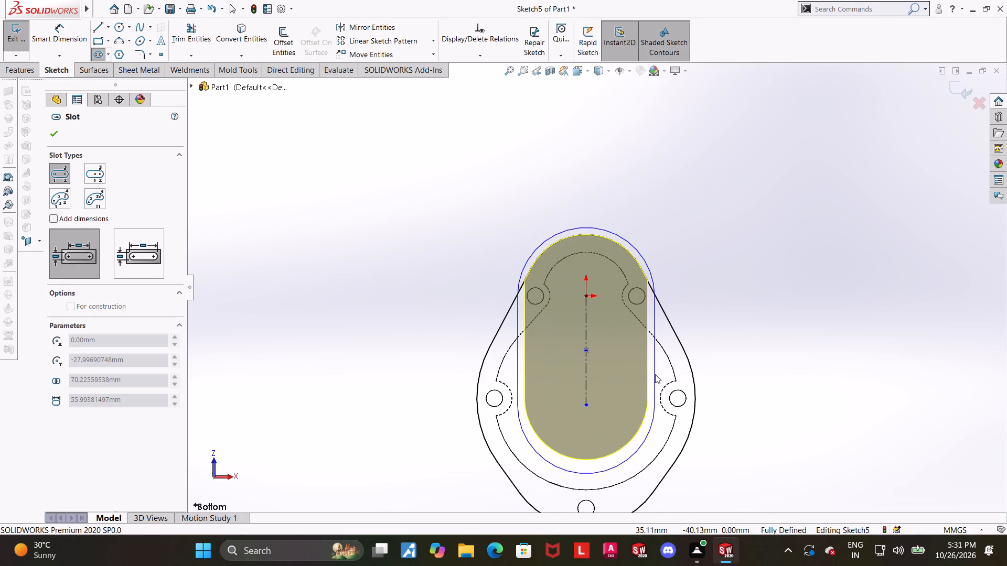
left_click(644, 374)
key("Escape")
key("Escape")
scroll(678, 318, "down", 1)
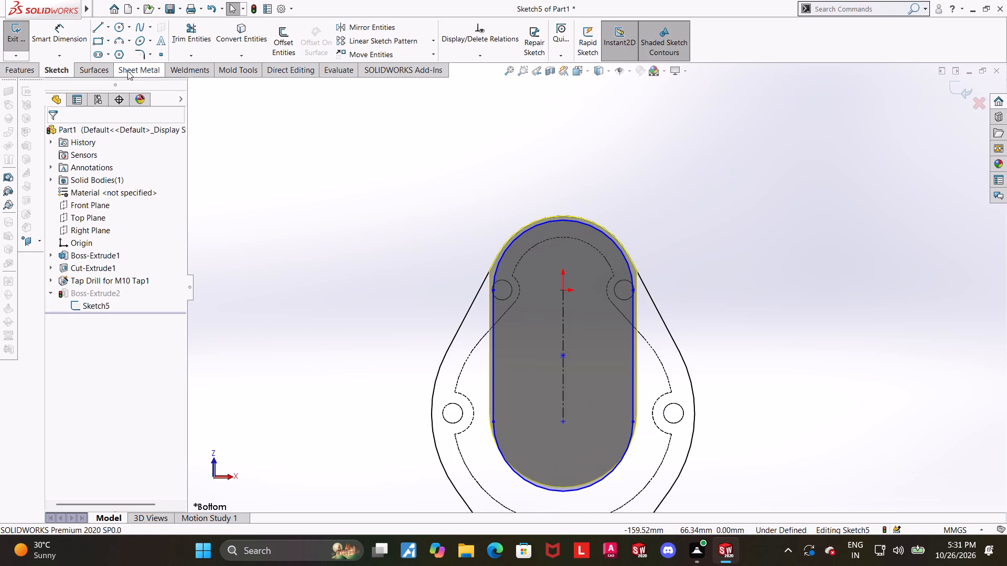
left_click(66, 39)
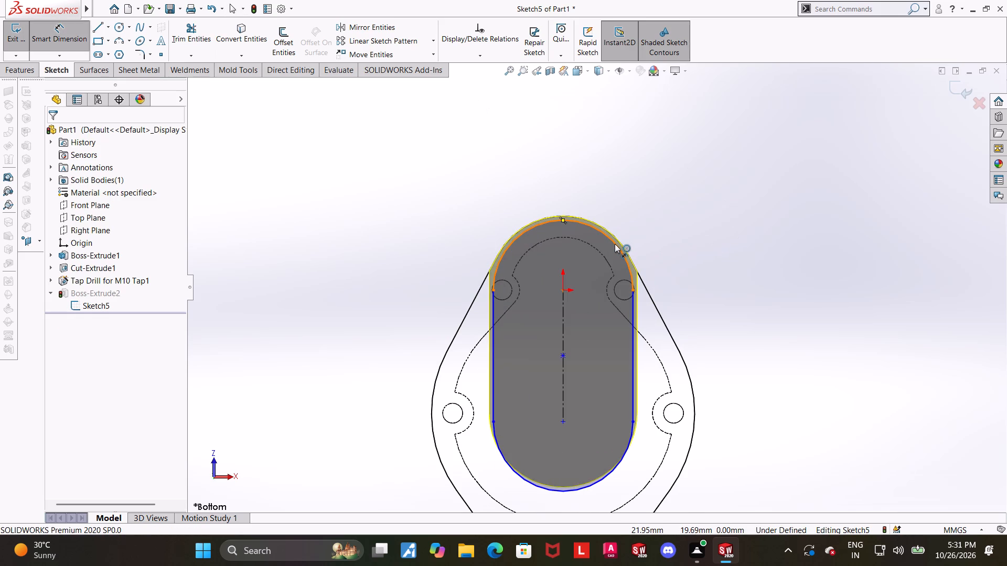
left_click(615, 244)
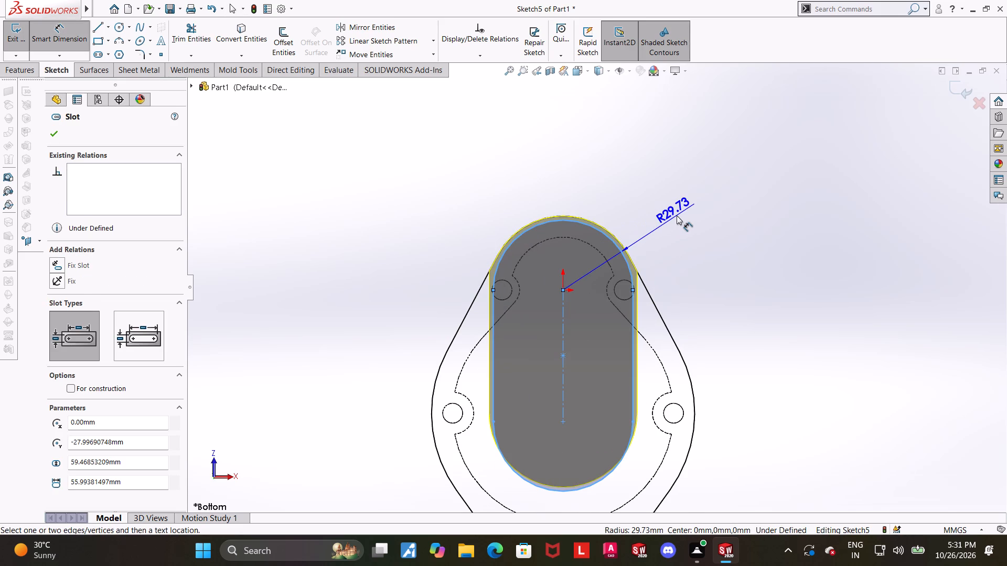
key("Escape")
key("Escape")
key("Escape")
Relate the slot's upper arc to the plate's rounded upper edge so that the two arcs coincide.
left_click(615, 235)
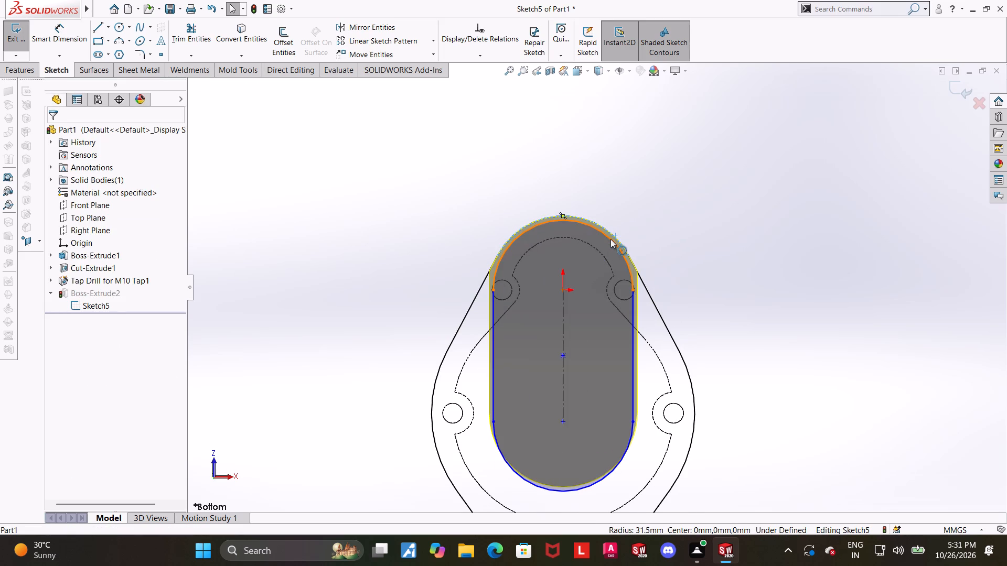
left_click(610, 240, "ctrl")
left_click(59, 337)
left_click(689, 334)
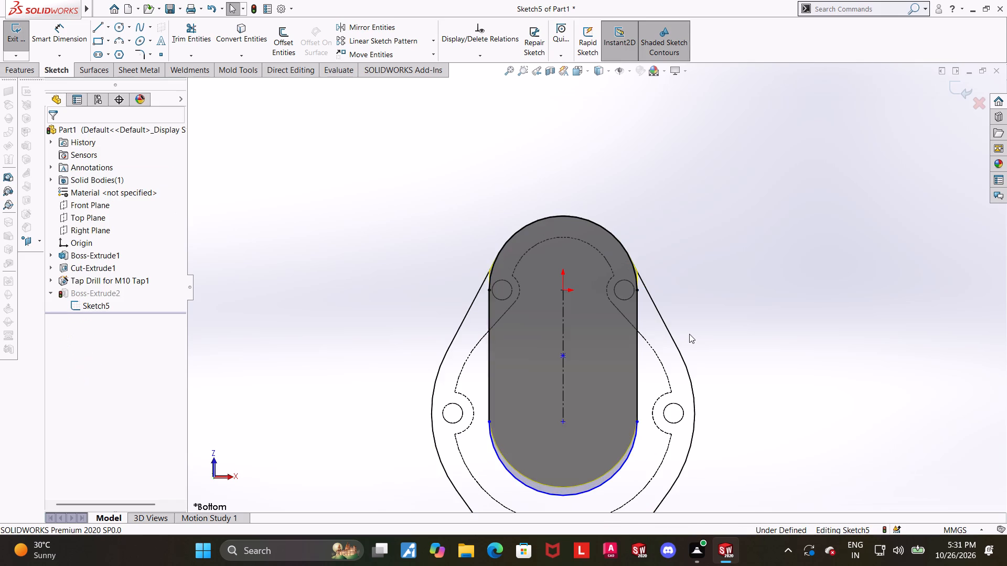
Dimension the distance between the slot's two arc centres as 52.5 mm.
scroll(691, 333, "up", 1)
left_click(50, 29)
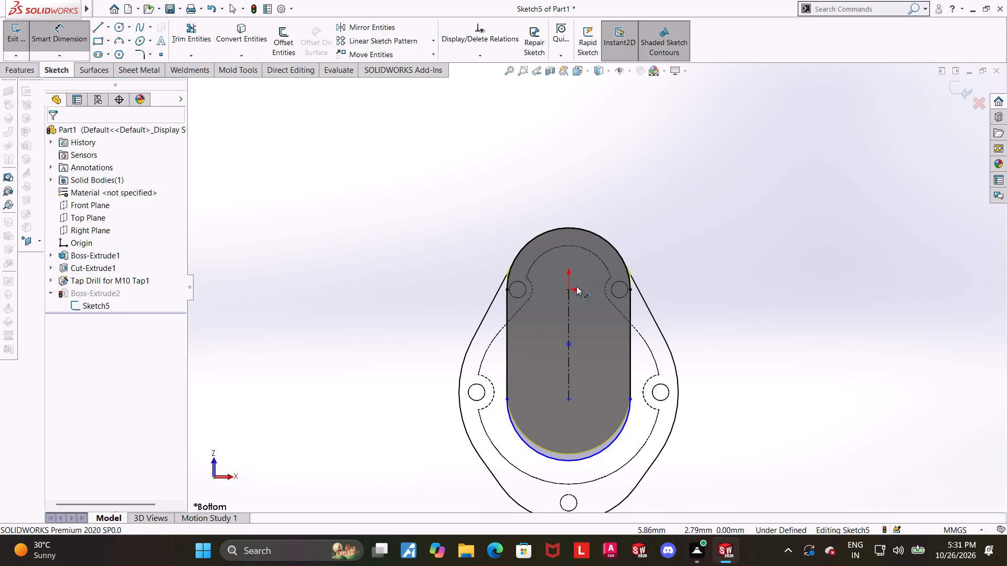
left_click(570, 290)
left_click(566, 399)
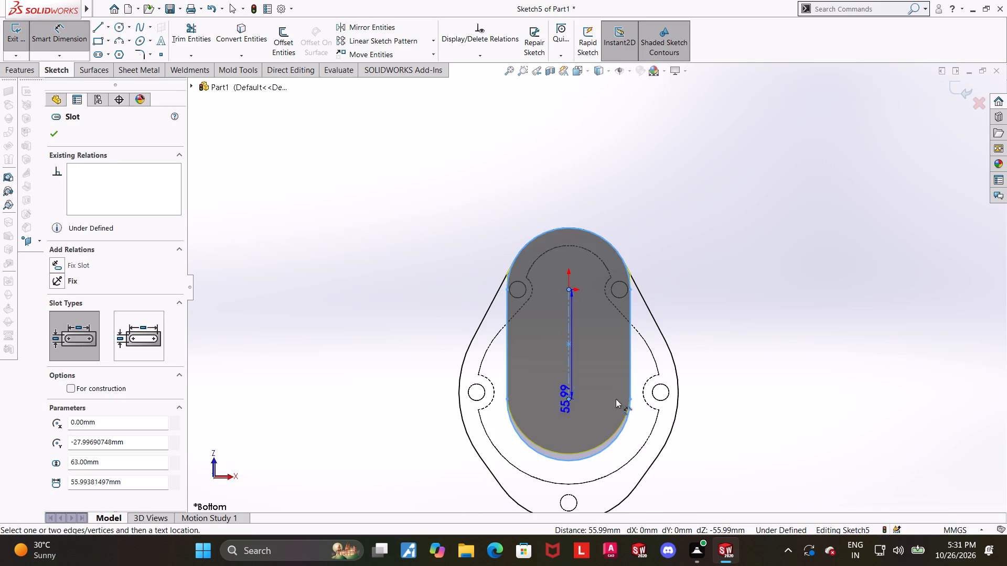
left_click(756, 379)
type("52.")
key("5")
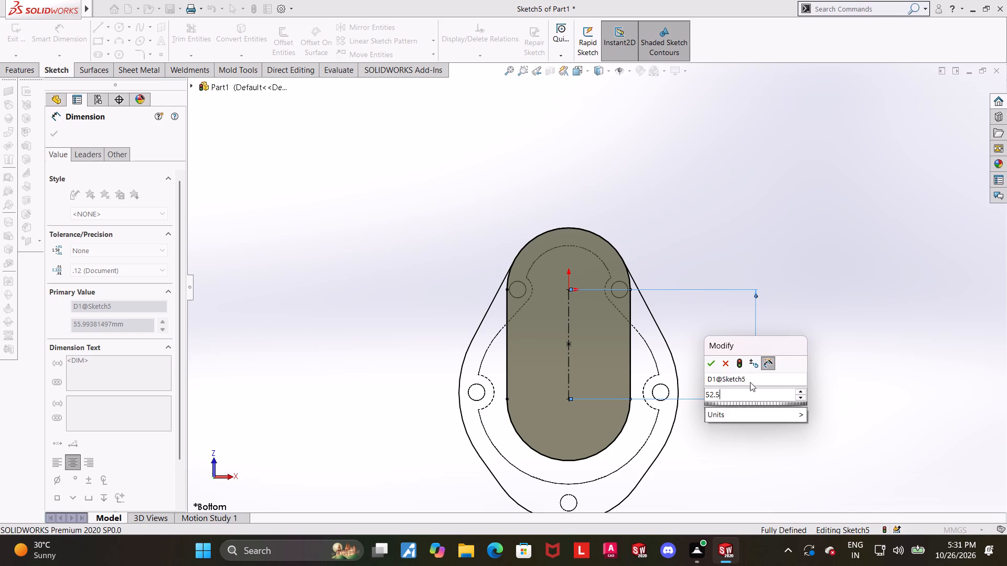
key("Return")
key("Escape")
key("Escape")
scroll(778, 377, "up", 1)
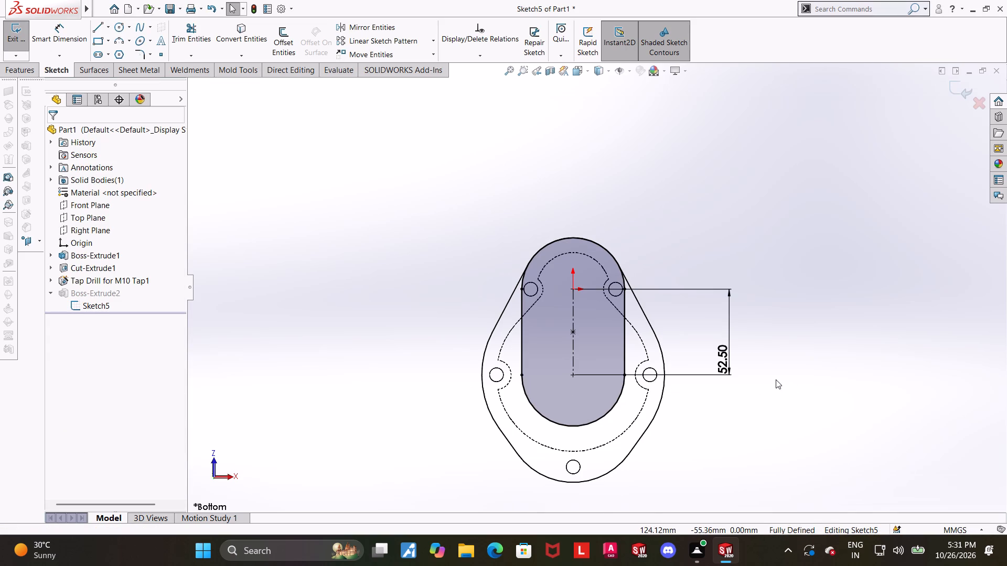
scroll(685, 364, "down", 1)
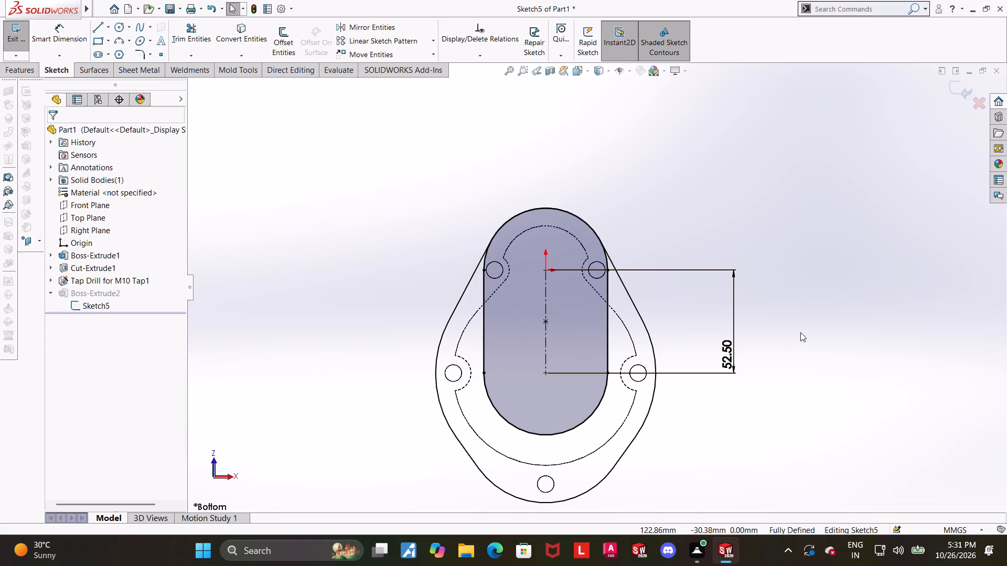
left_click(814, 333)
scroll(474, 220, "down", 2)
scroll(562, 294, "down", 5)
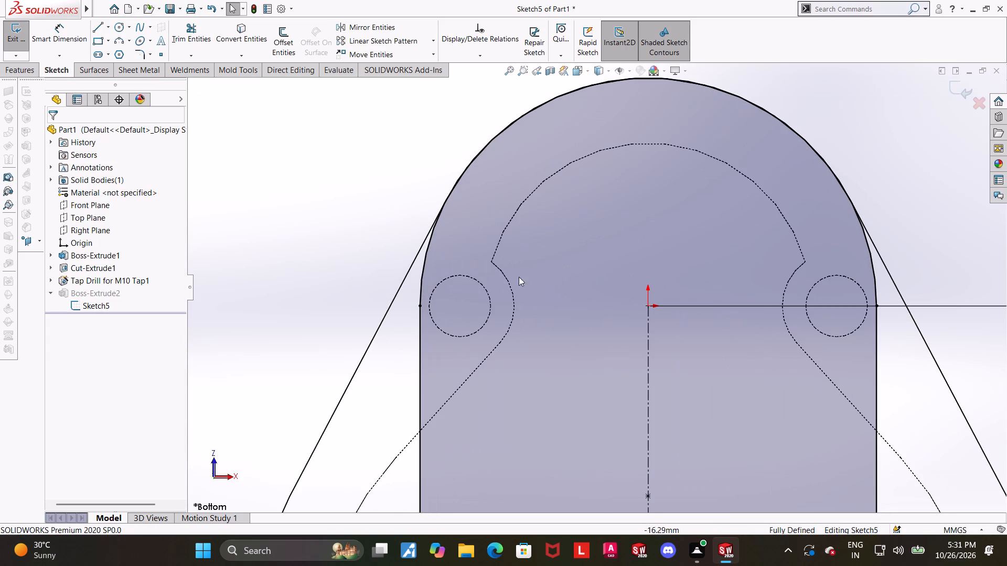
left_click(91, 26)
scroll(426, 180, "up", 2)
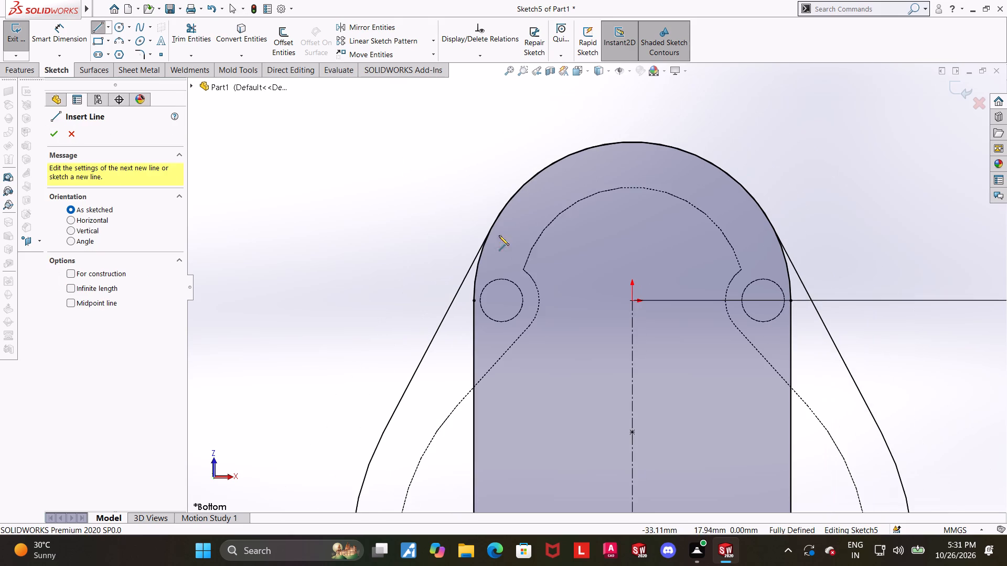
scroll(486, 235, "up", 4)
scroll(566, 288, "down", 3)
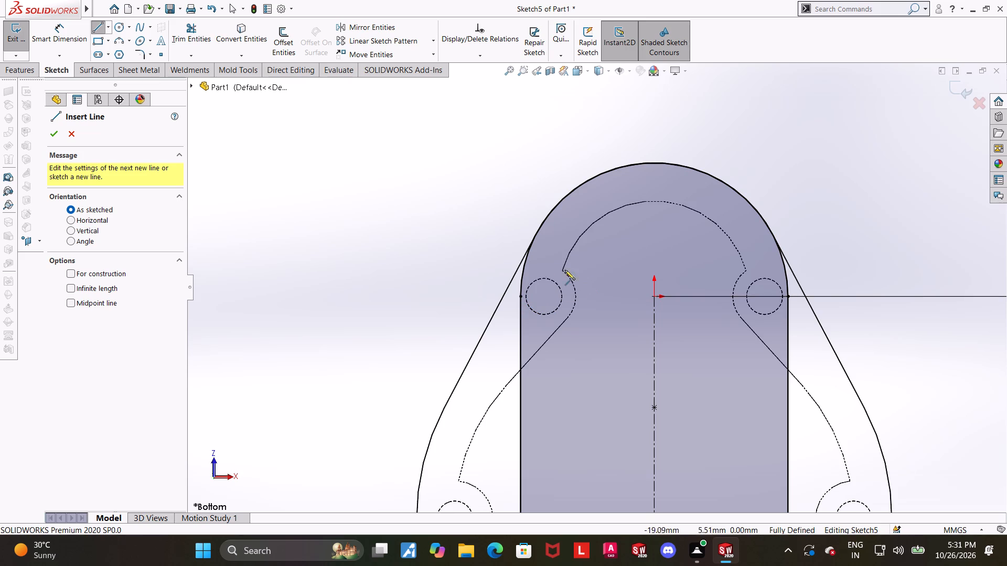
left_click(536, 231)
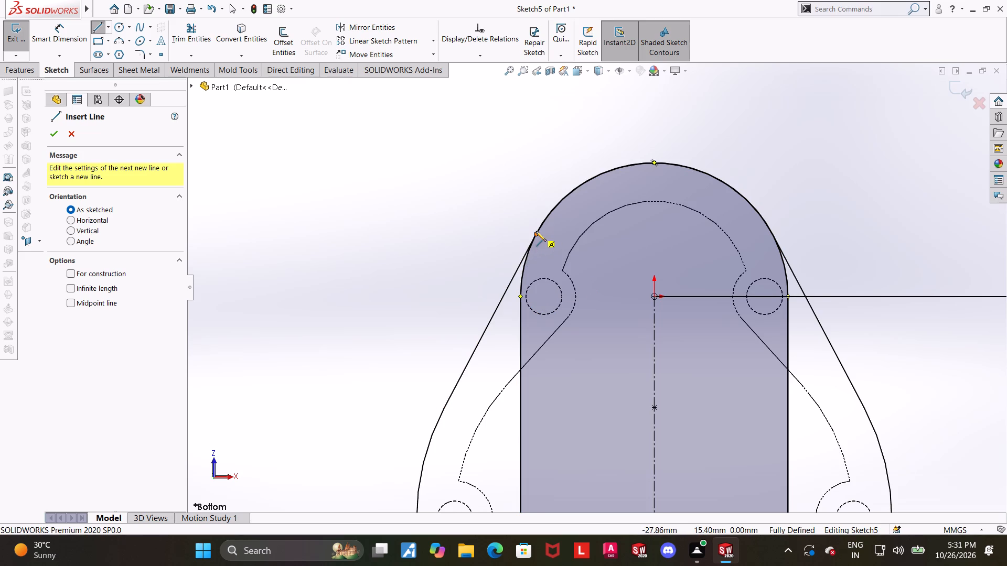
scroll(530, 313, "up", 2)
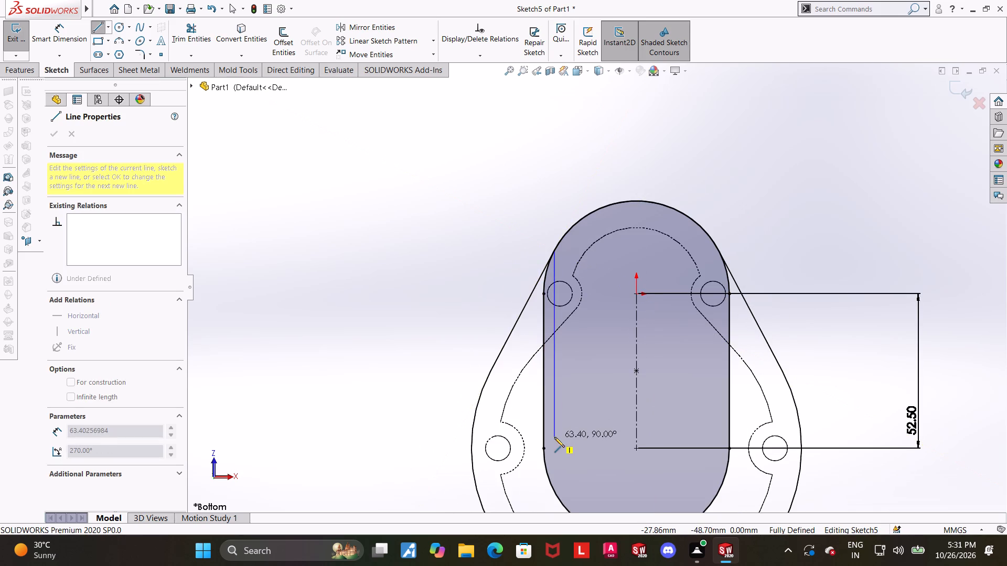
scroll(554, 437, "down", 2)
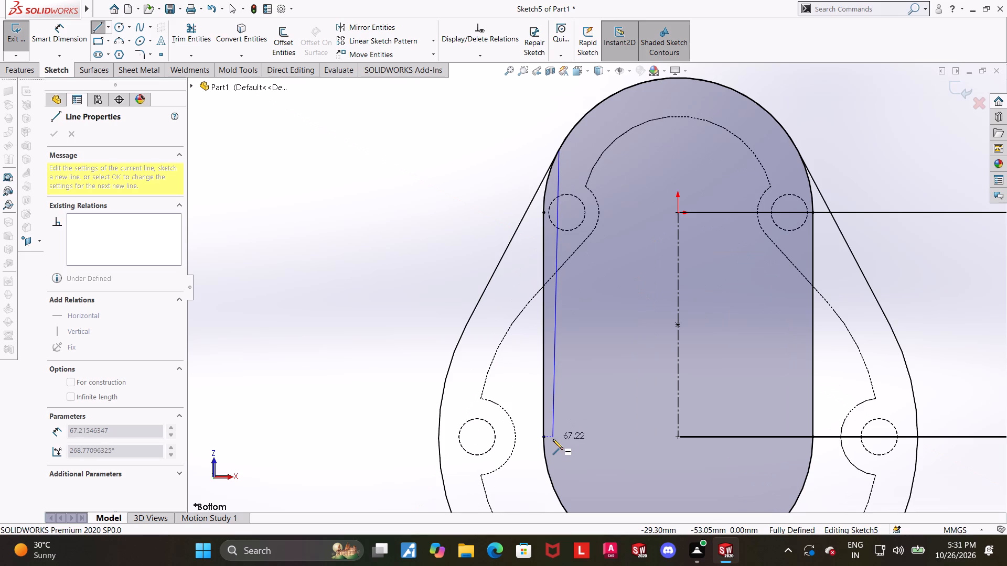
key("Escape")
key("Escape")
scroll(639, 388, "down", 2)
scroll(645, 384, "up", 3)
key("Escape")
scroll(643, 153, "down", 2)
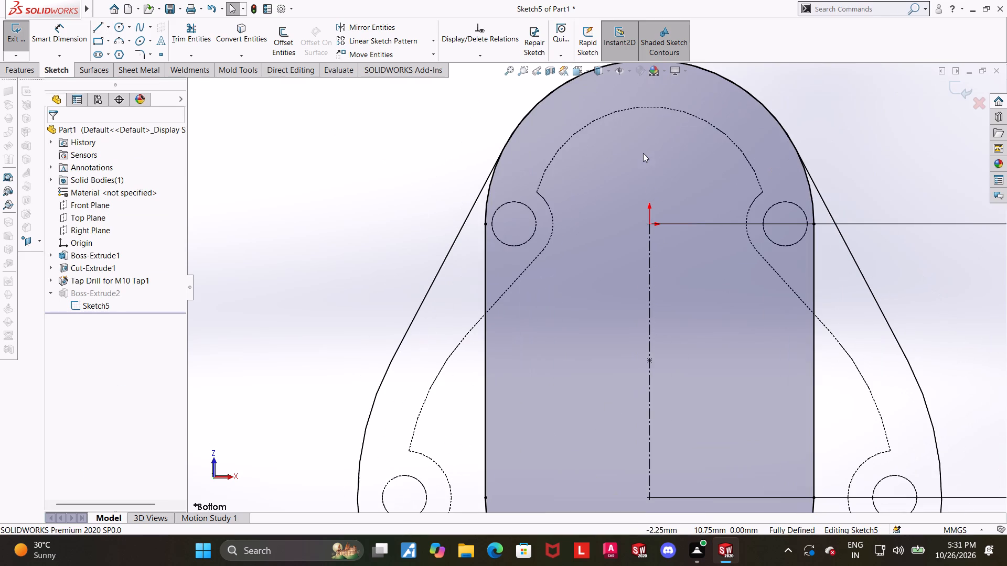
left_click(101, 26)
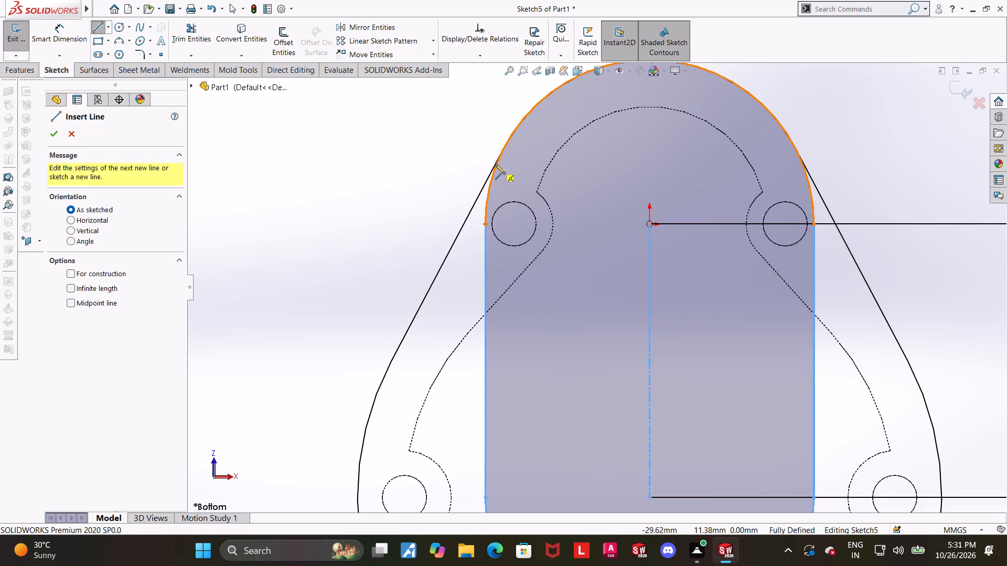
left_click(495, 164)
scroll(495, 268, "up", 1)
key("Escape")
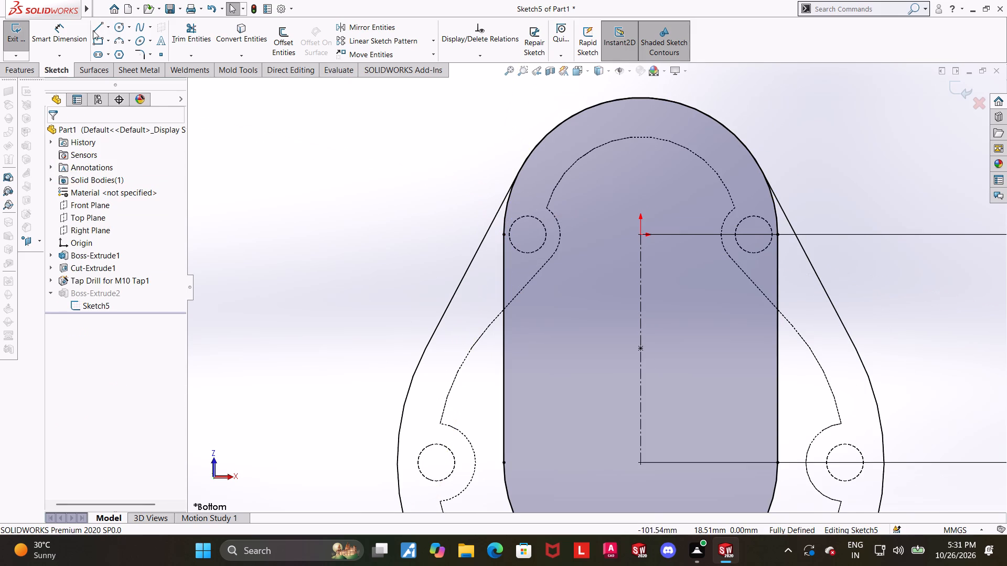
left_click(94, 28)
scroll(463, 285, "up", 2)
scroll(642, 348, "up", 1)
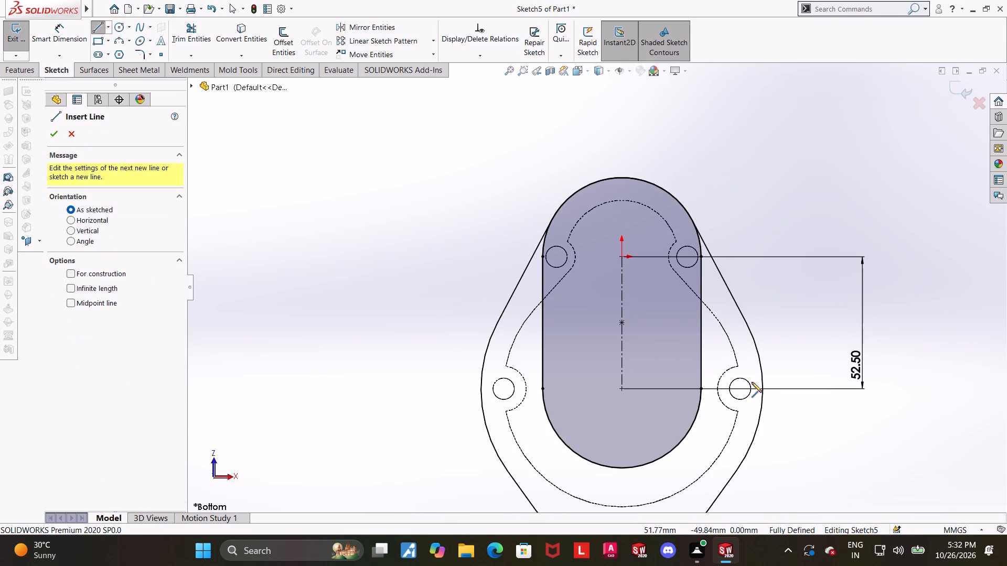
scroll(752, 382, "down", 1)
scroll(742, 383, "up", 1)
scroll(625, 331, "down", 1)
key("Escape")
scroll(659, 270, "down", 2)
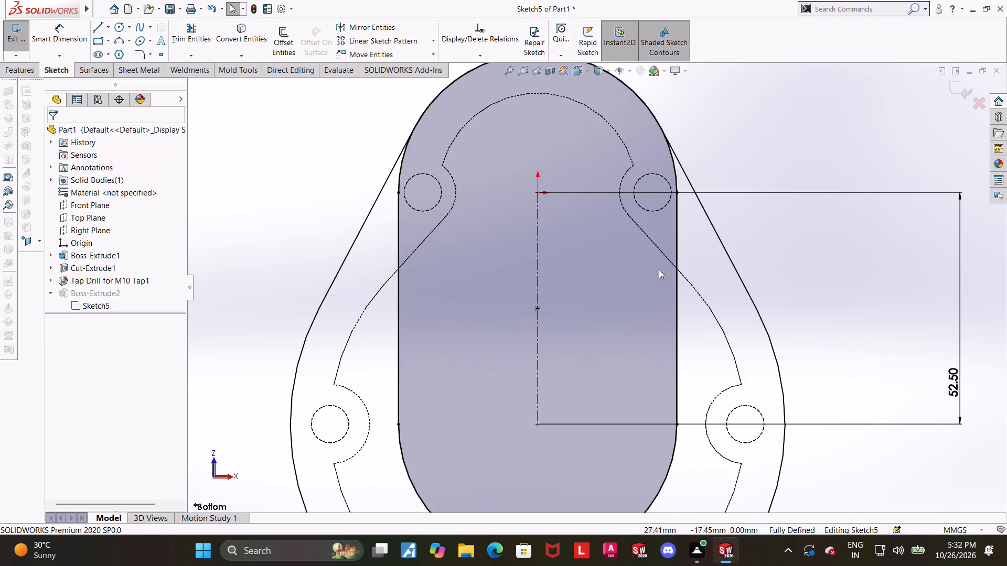
Power-trim away the slot's straight sides, centreline and lower arc, allowing the slot entity to be destroyed and keeping only the upper arc.
left_click(190, 28)
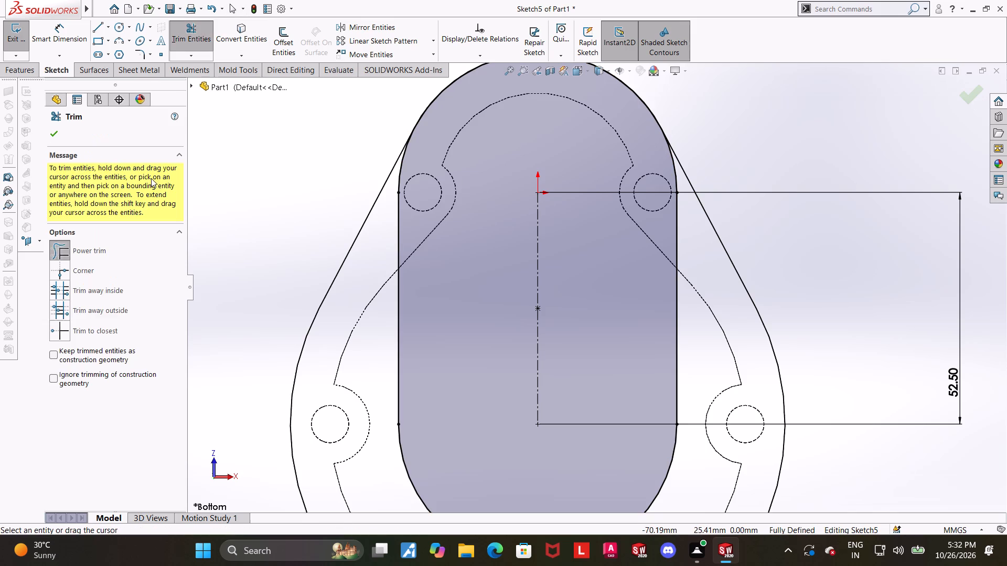
left_click_drag(745, 313, 319, 285)
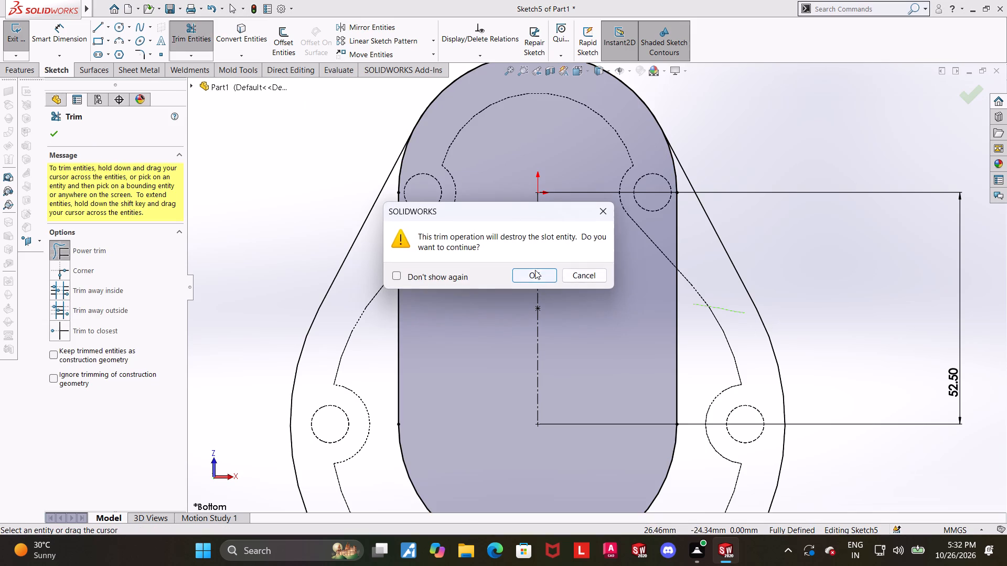
left_click(535, 276)
left_click_drag(680, 296, 296, 282)
left_click_drag(700, 445, 542, 453)
key("Escape")
Delete the leftover slot midpoint below the origin.
right_click(539, 309)
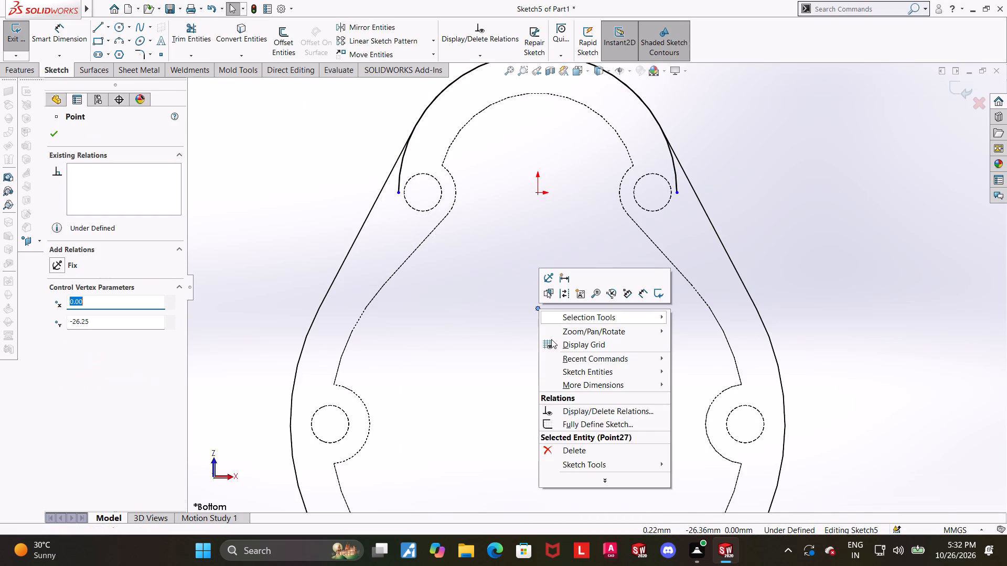
left_click(569, 450)
key("Escape")
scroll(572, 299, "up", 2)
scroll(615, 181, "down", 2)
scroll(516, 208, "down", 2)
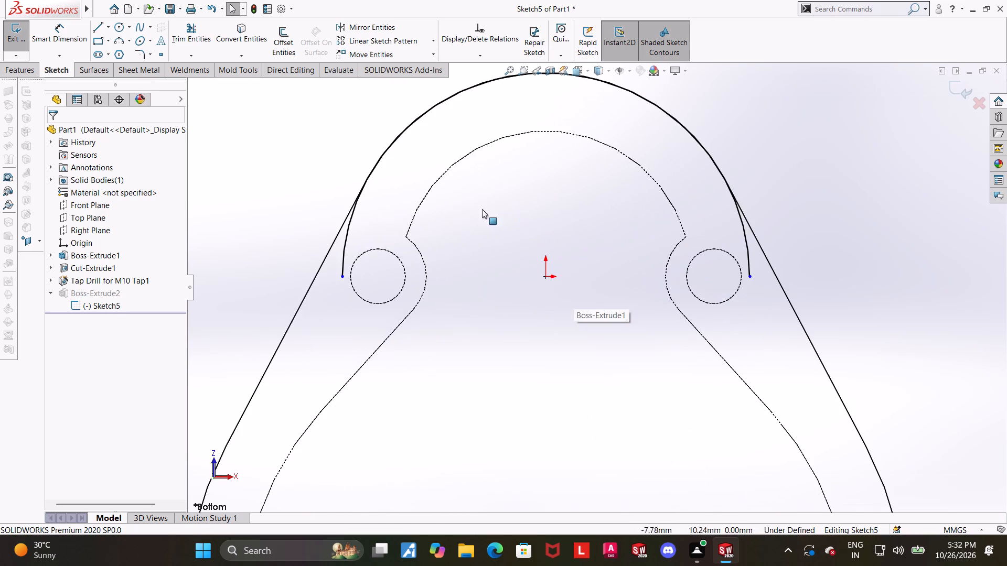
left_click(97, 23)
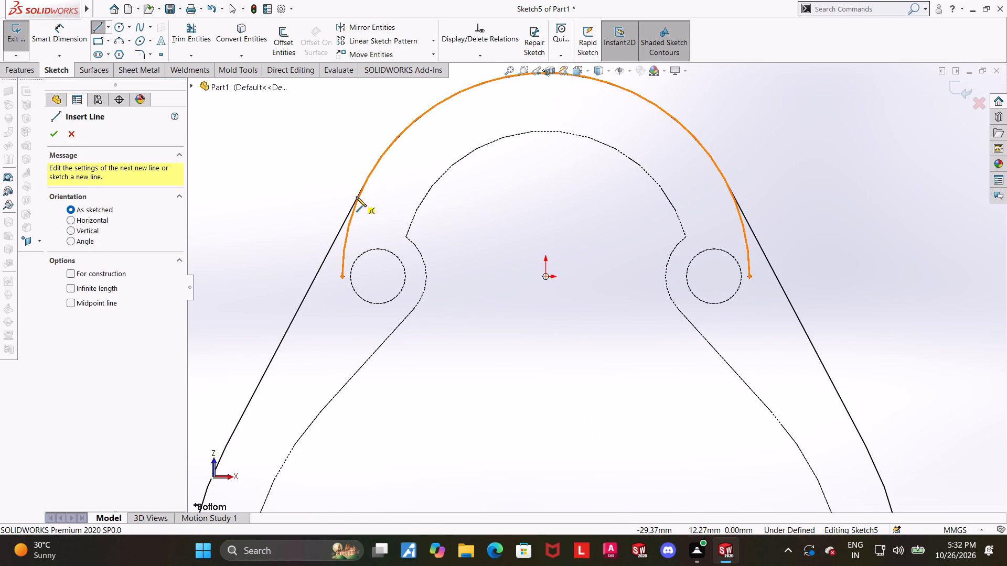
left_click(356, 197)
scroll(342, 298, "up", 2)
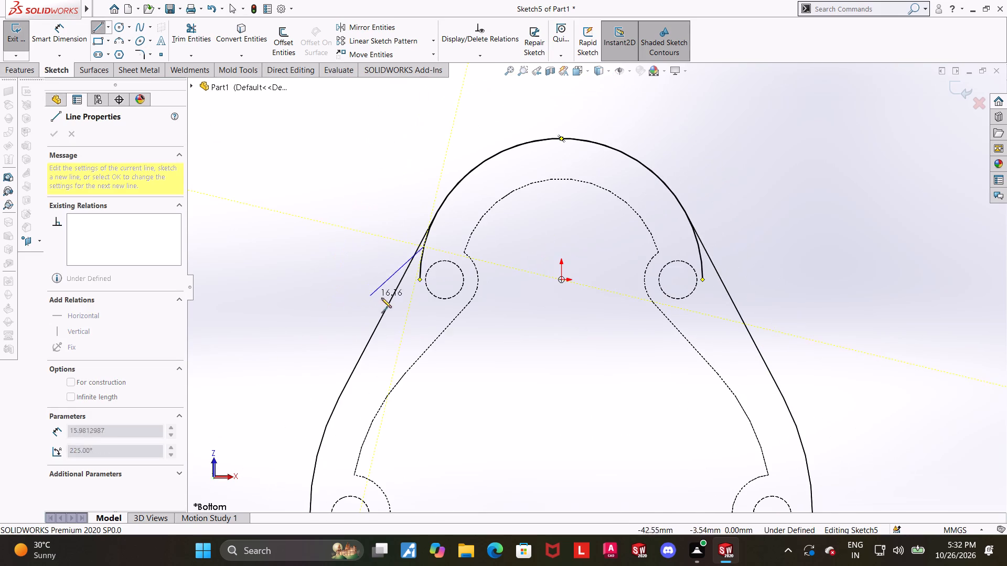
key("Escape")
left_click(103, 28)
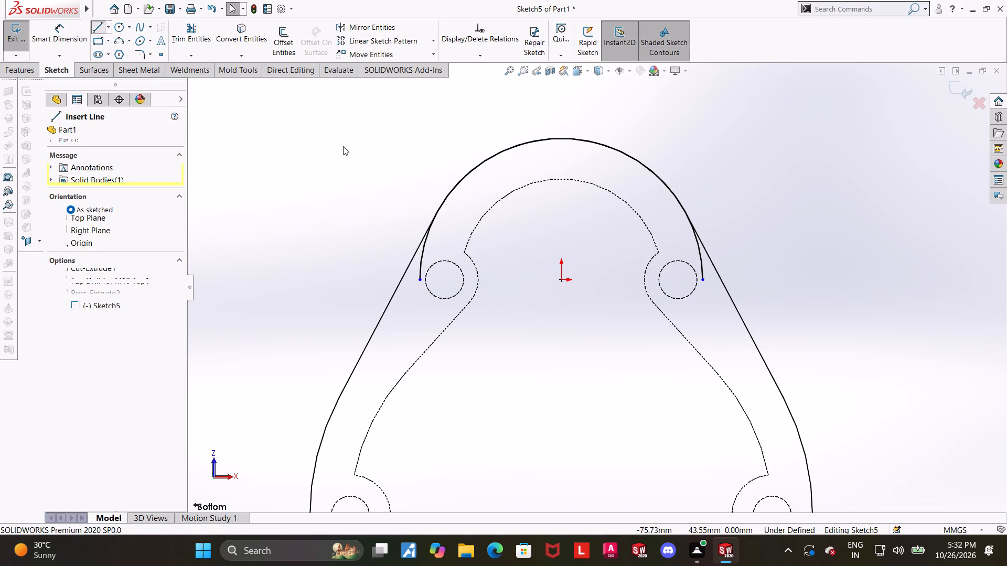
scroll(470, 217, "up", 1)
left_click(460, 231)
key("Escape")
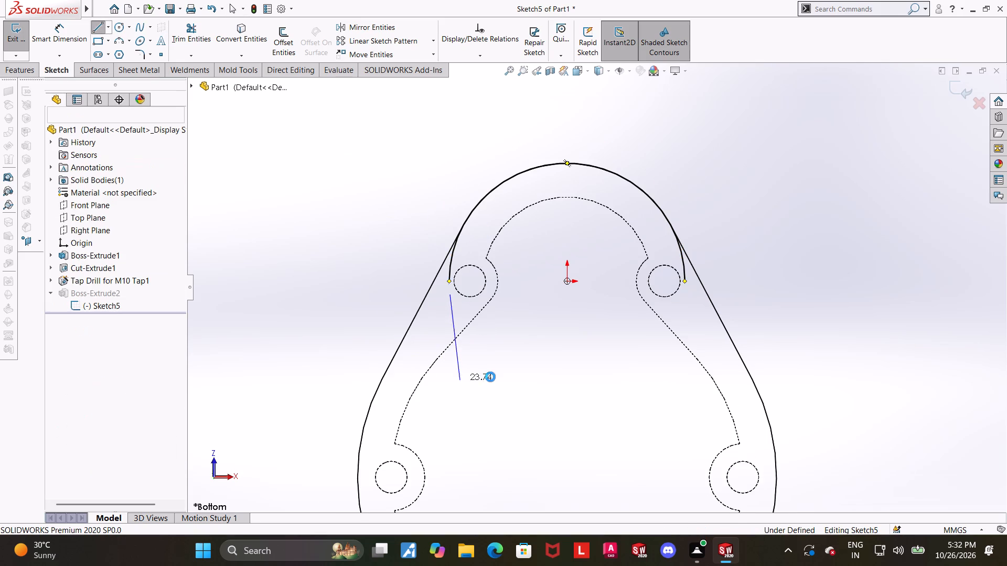
Sketch a vertical line about 55 mm long, running up through the left tapped hole to just below the upper arc.
left_click(102, 22)
scroll(712, 180, "up", 3)
scroll(612, 338, "up", 2)
scroll(609, 331, "down", 2)
scroll(543, 310, "down", 2)
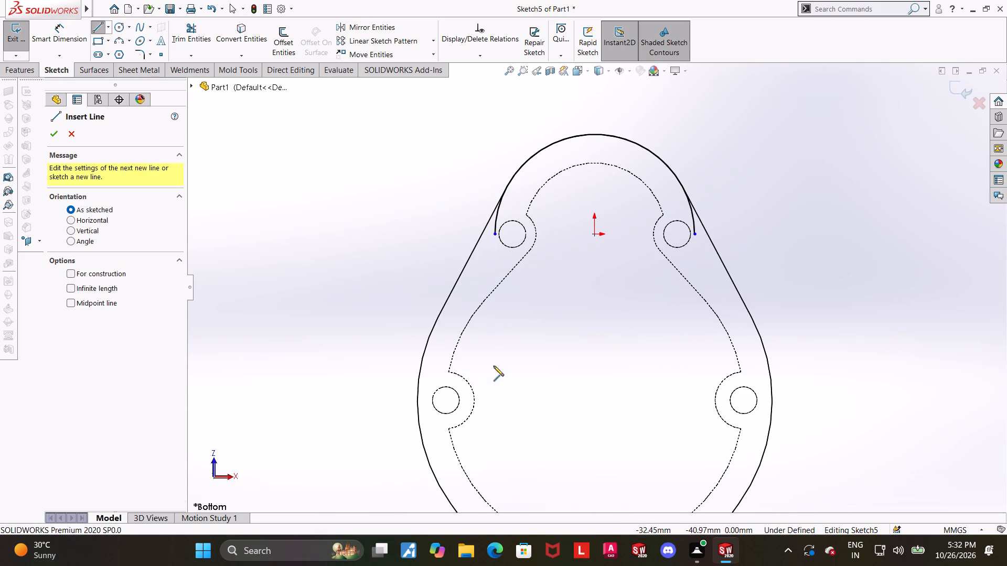
left_click(510, 373)
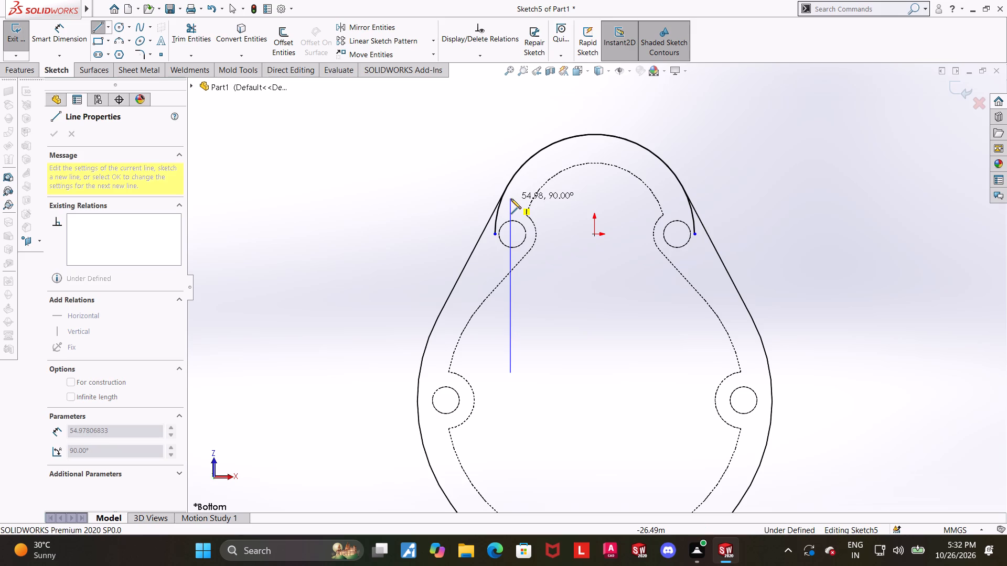
left_click(511, 199)
key("Escape")
scroll(517, 202, "down", 3)
key("Escape")
Make the vertical line's upper endpoint coincident with the upper arc.
left_click(506, 206)
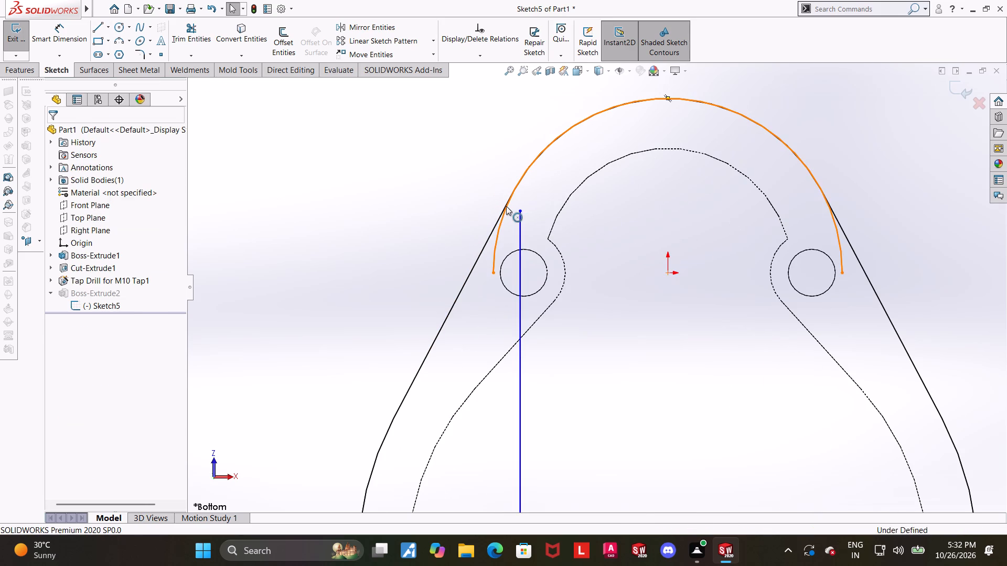
left_click(519, 209, "ctrl")
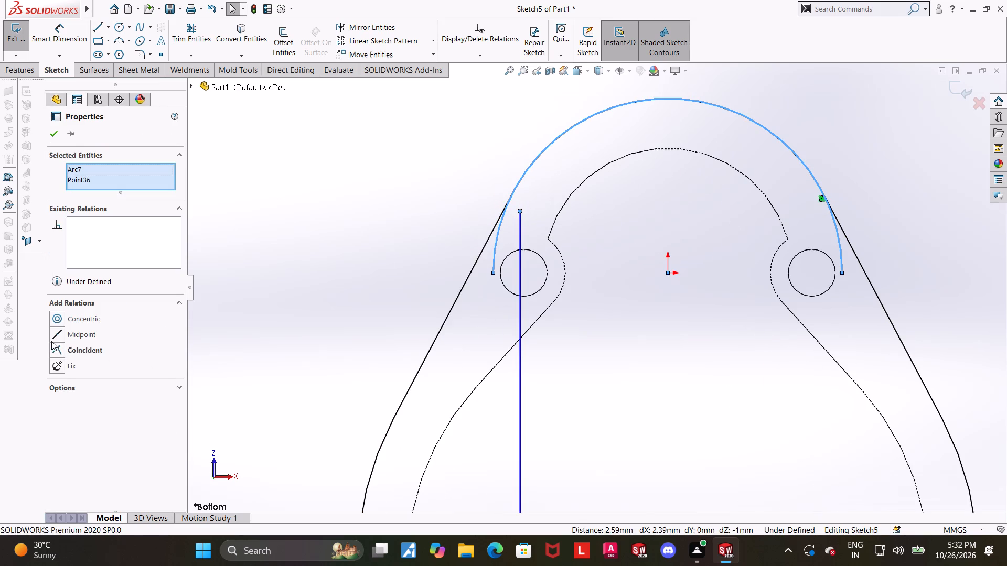
left_click(56, 351)
left_click(435, 210)
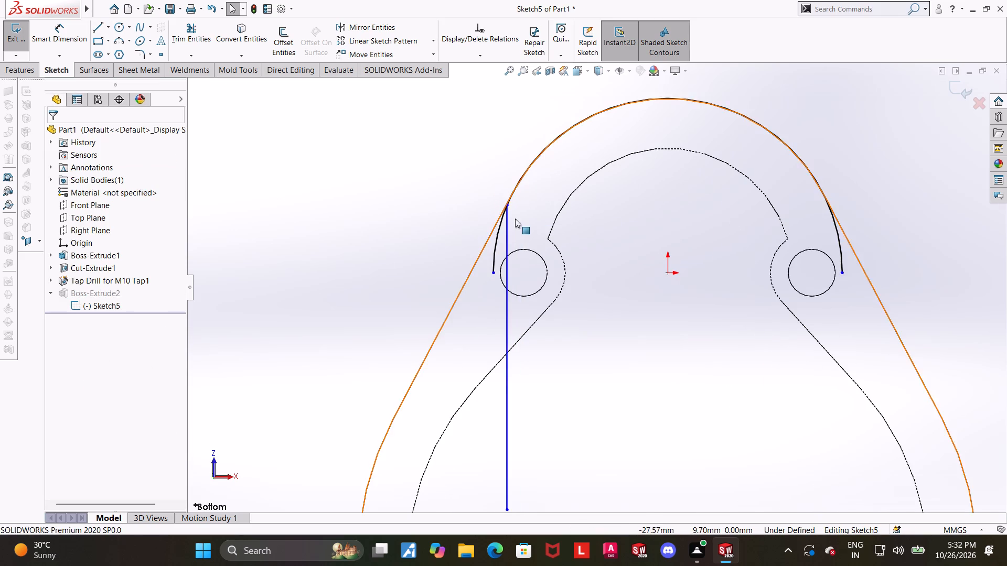
Make the vertical line's upper endpoint coincident with the plate's slanted straight edge as well.
scroll(515, 219, "down", 5)
scroll(572, 214, "down", 5)
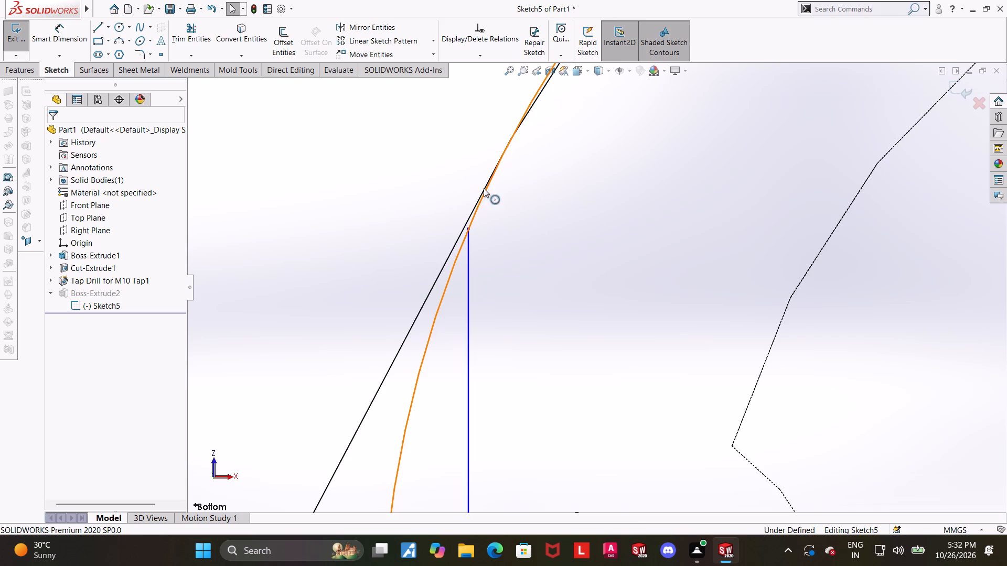
scroll(534, 162, "up", 3)
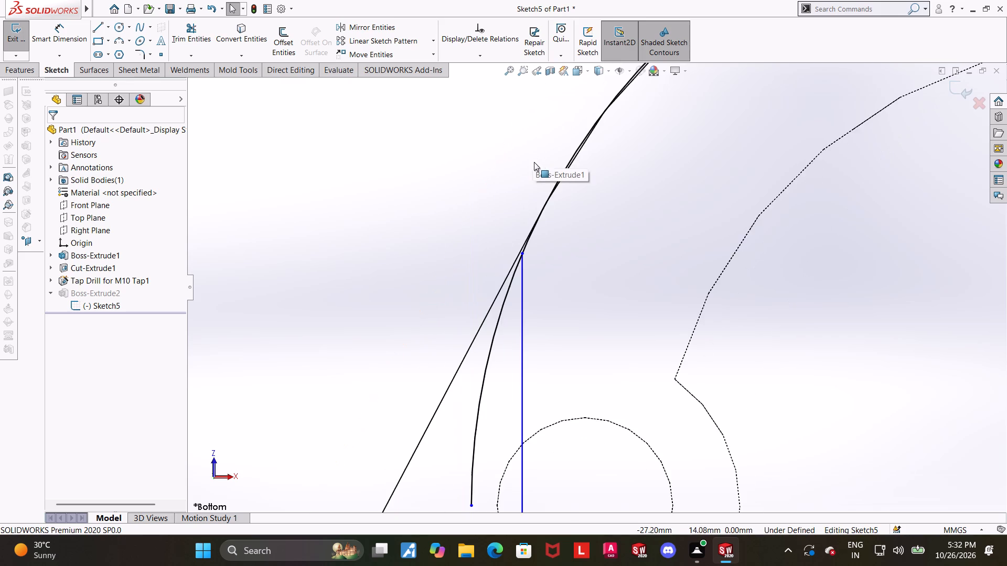
scroll(600, 134, "down", 3)
scroll(598, 158, "up", 5)
scroll(620, 272, "down", 3)
scroll(449, 388, "down", 1)
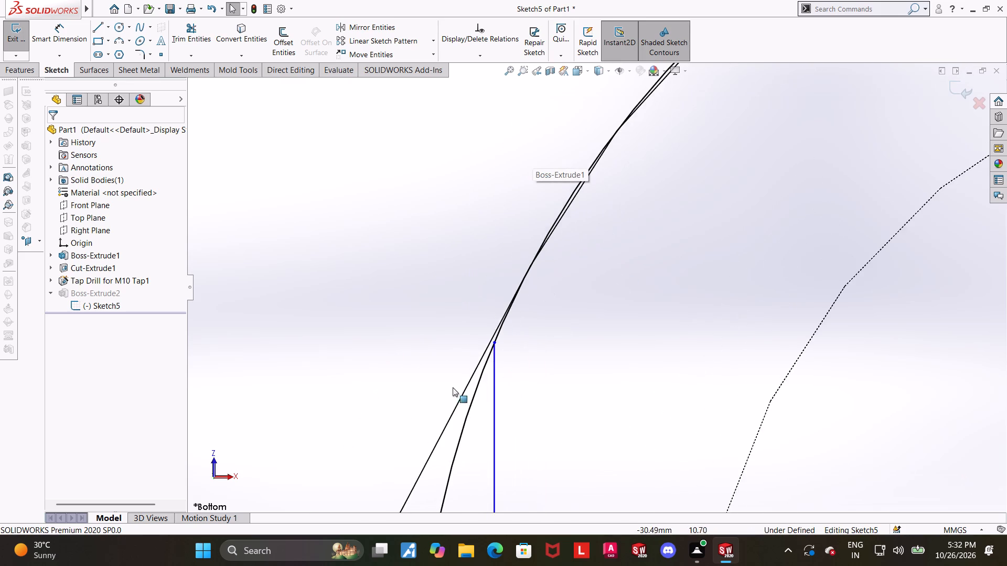
scroll(453, 387, "down", 2)
left_click(505, 346)
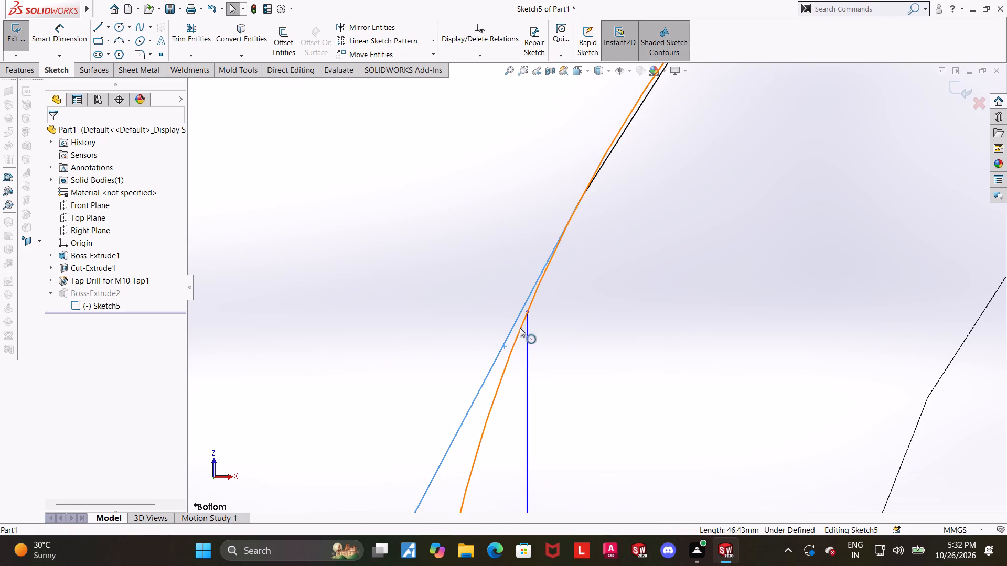
left_click(526, 311, "ctrl")
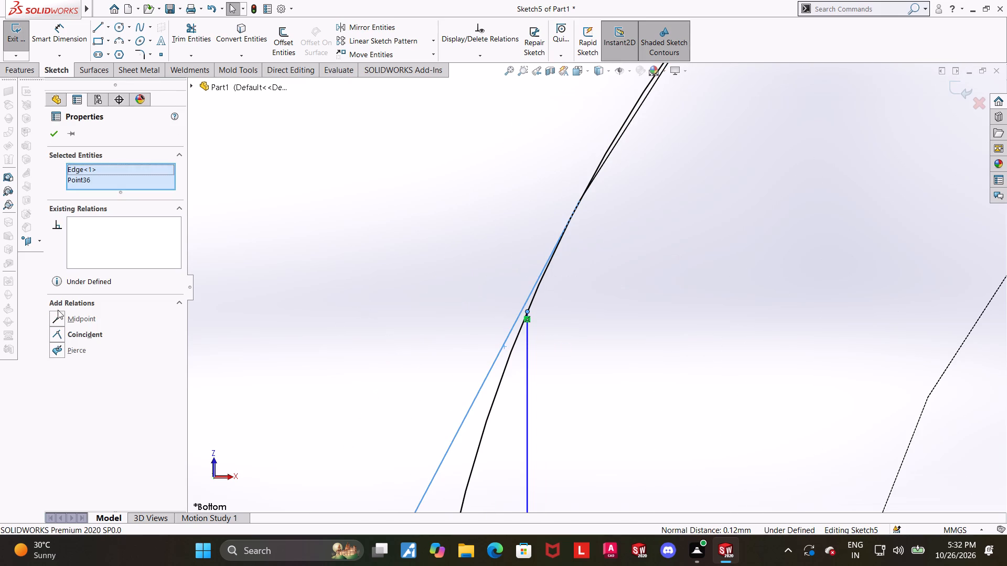
left_click(59, 329)
scroll(350, 268, "up", 5)
left_click(443, 267)
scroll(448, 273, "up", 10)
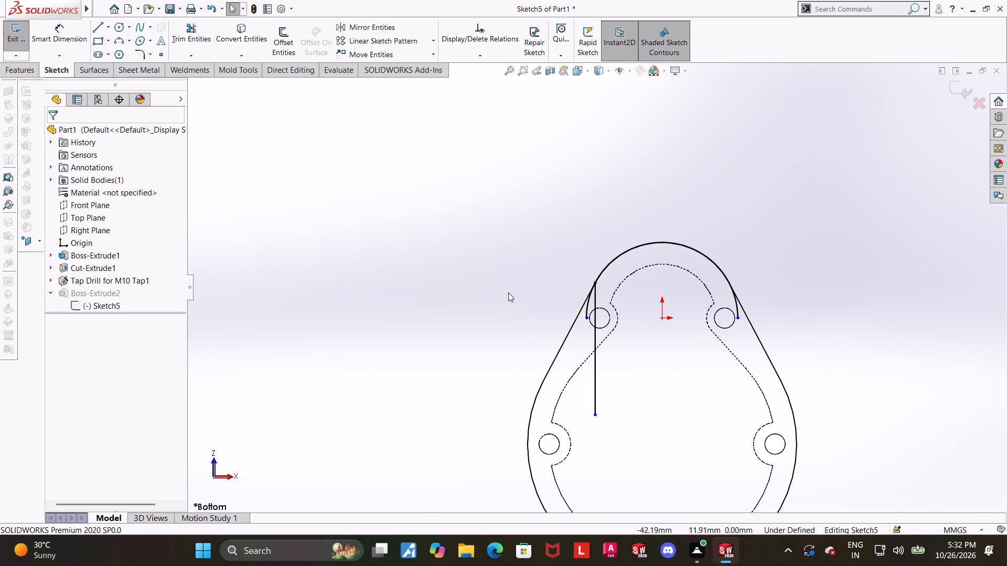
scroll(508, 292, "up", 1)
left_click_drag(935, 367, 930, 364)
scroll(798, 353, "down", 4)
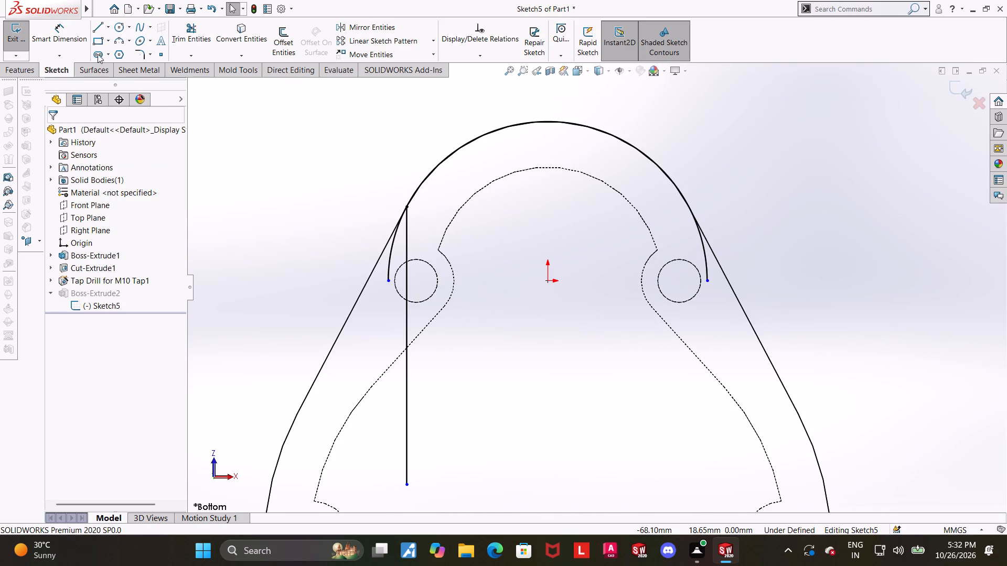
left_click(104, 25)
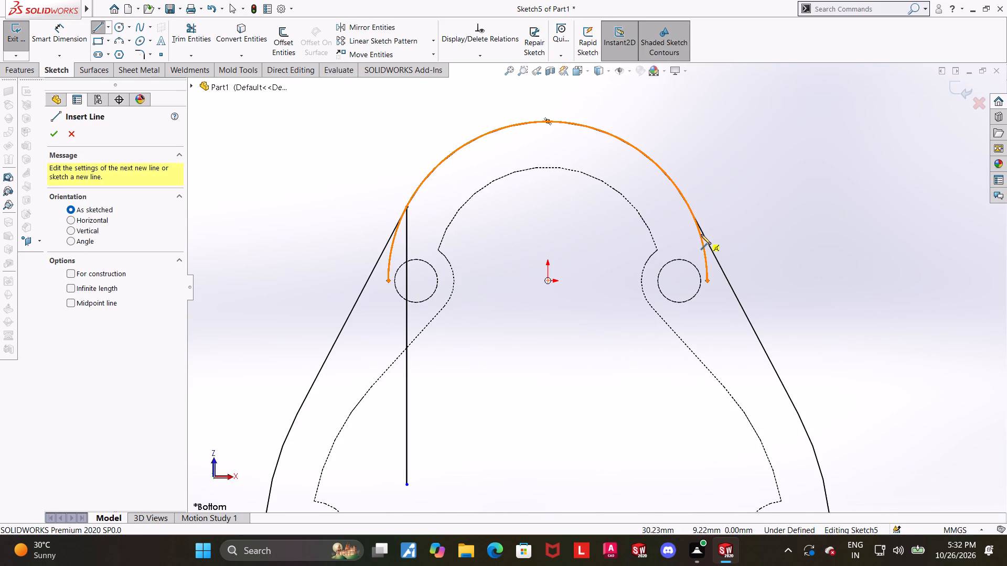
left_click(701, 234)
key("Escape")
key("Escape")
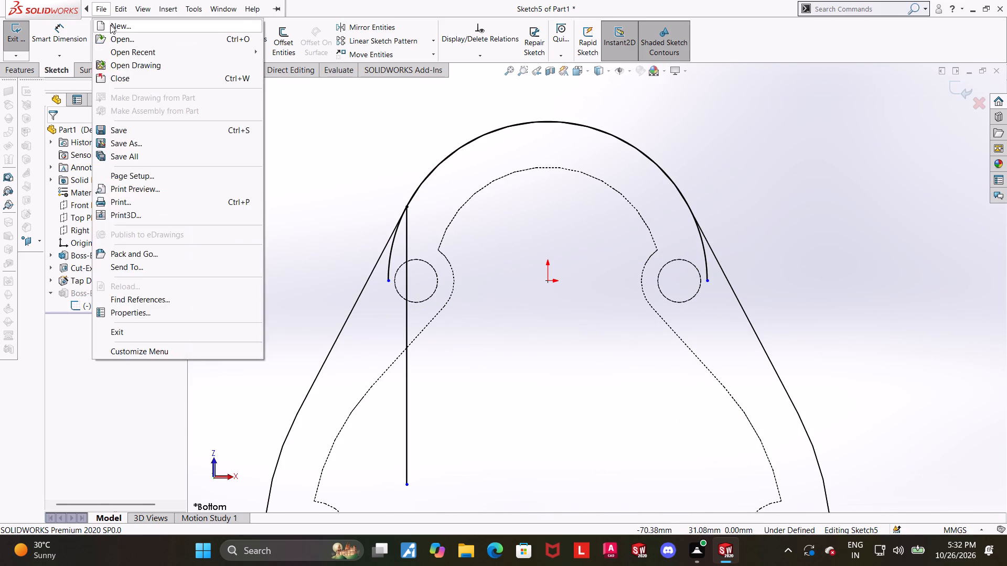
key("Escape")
Sketch a vertical centreline about 15.75 mm long downward from the origin.
left_click(112, 25)
left_click(111, 49)
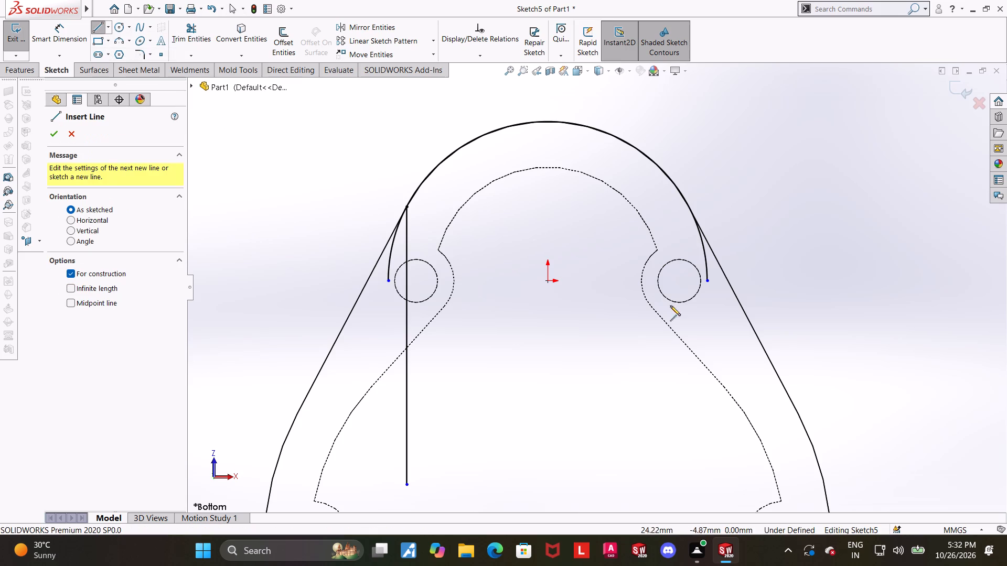
left_click(549, 280)
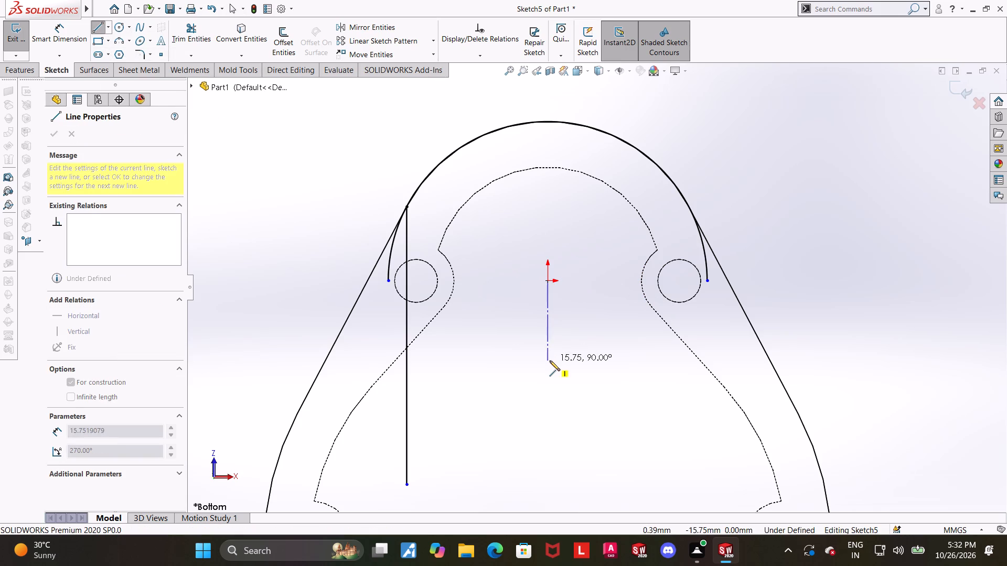
left_click(550, 361)
key("Escape")
key("Escape")
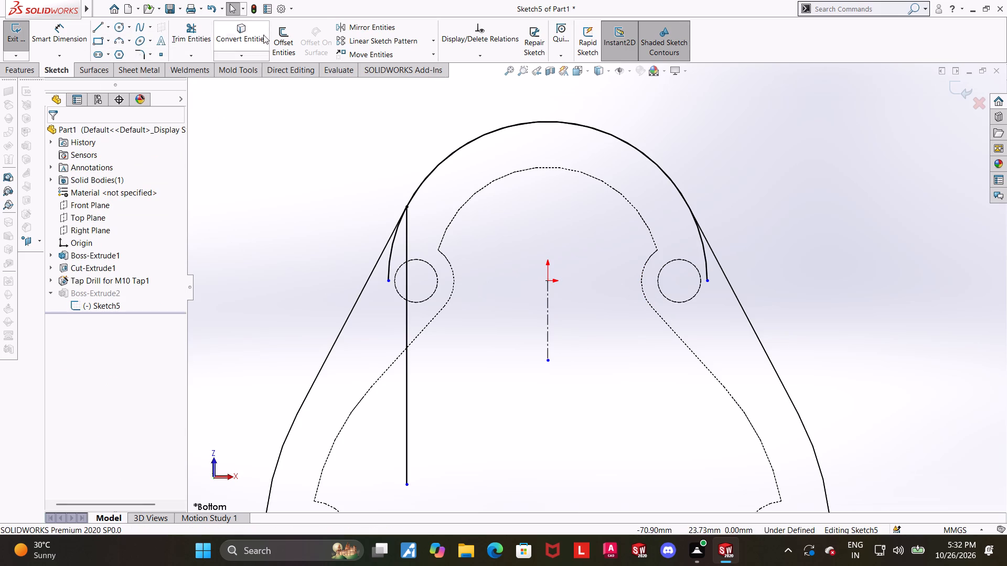
Mirror the vertical line about the centreline, keeping the original.
left_click(345, 28)
left_click(407, 339)
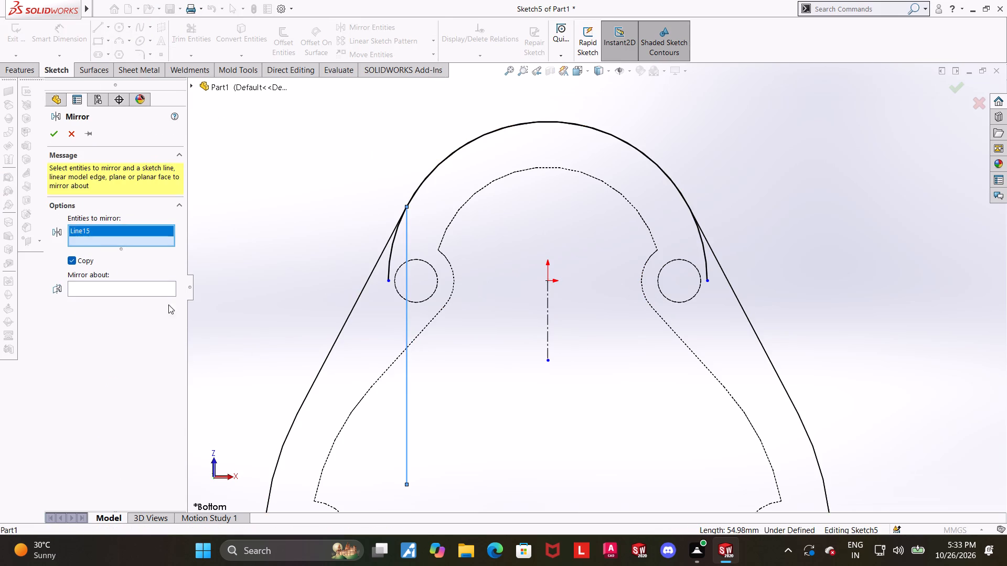
double_click(144, 287)
left_click(550, 308)
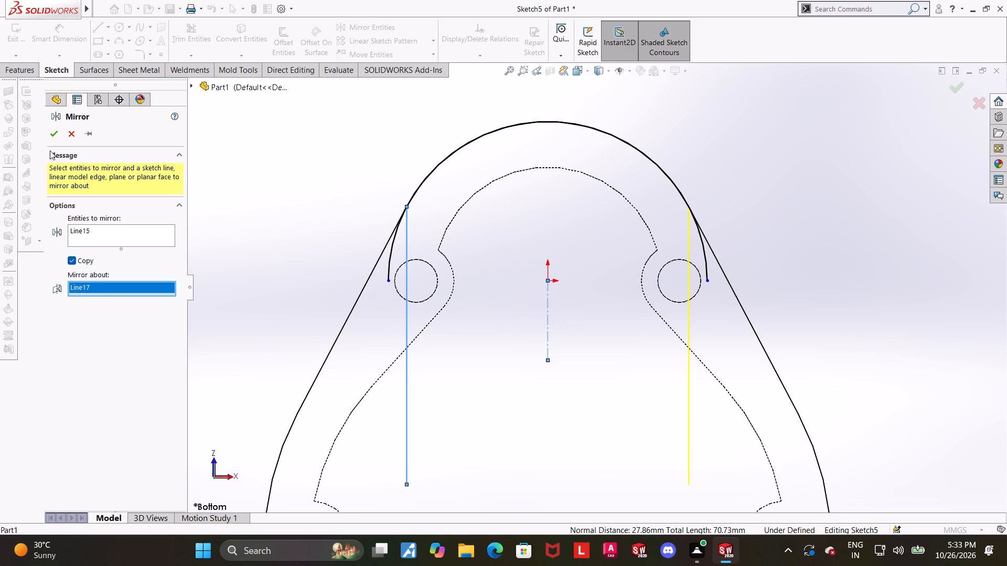
left_click(50, 134)
key("Escape")
key("Escape")
Power-trim both lower ends of the upper arc that extend past the two vertical lines.
left_click(180, 31)
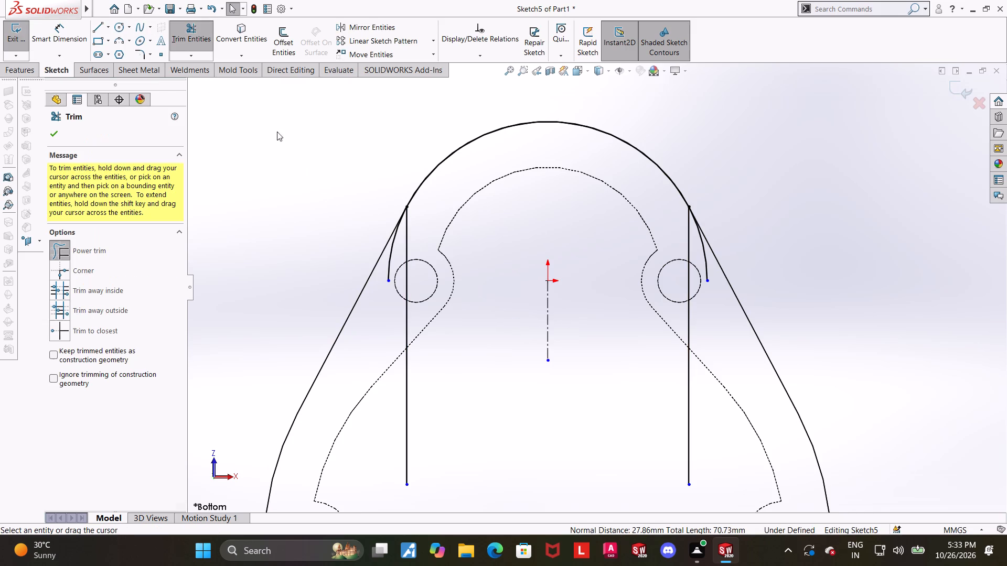
left_click_drag(400, 241, 347, 176)
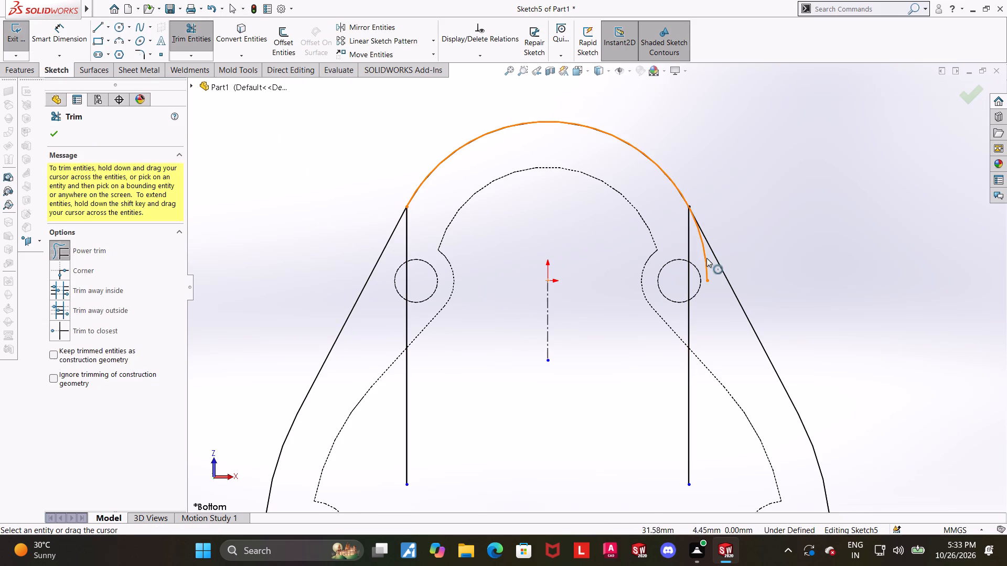
left_click_drag(701, 255, 739, 188)
scroll(731, 235, "up", 5)
scroll(718, 343, "up", 2)
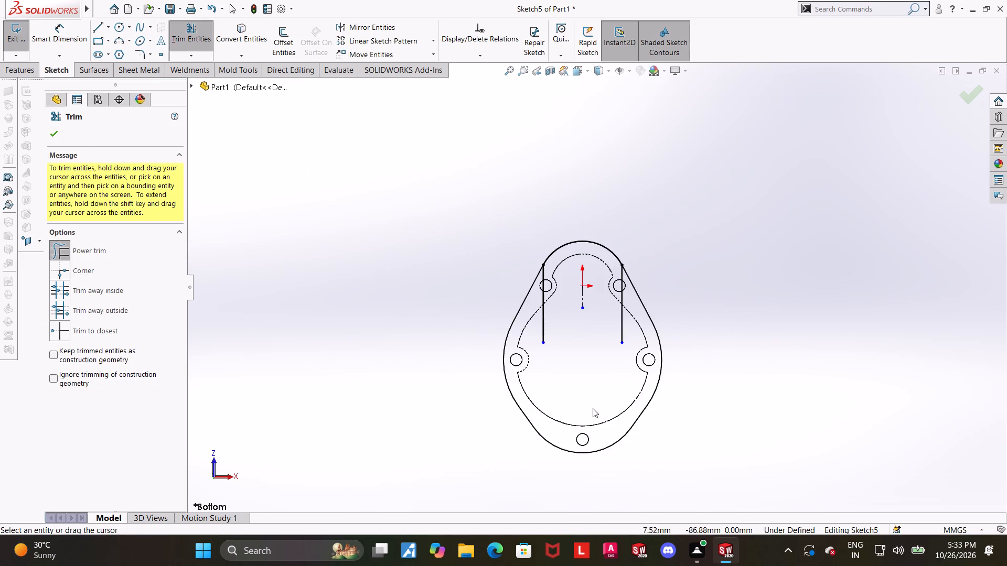
scroll(589, 408, "down", 1)
scroll(633, 311, "down", 2)
key("Escape")
scroll(551, 335, "down", 2)
key("Escape")
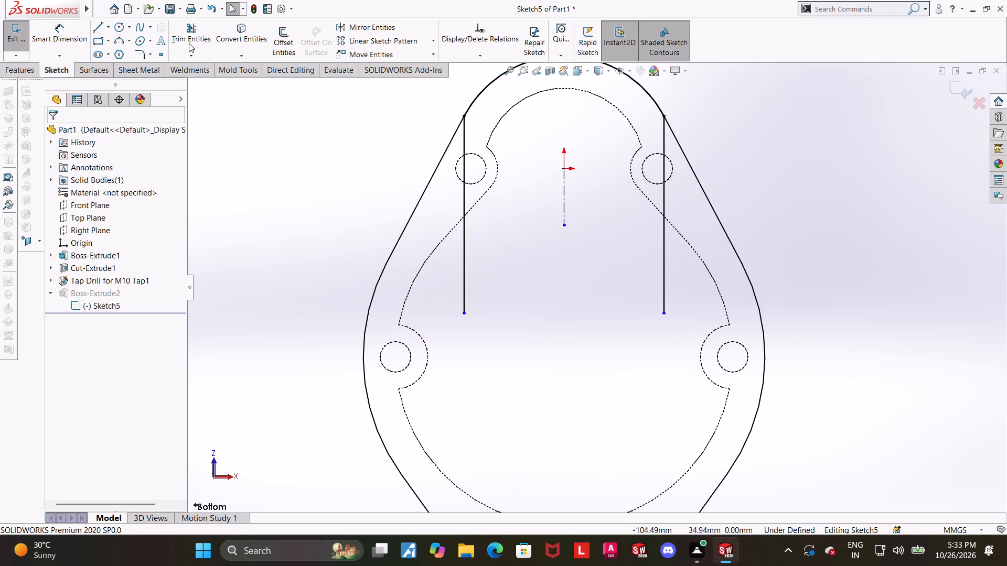
key("Escape")
Close the profile with a tangent arc joining the lower endpoints of the two vertical lines.
scroll(527, 282, "up", 1)
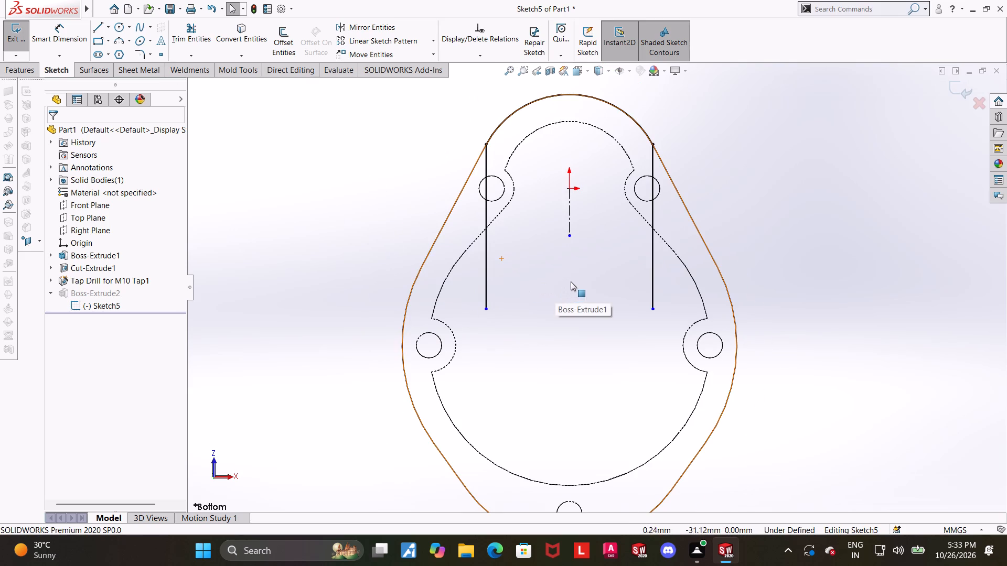
left_click(127, 39)
left_click(128, 40)
left_click(134, 70)
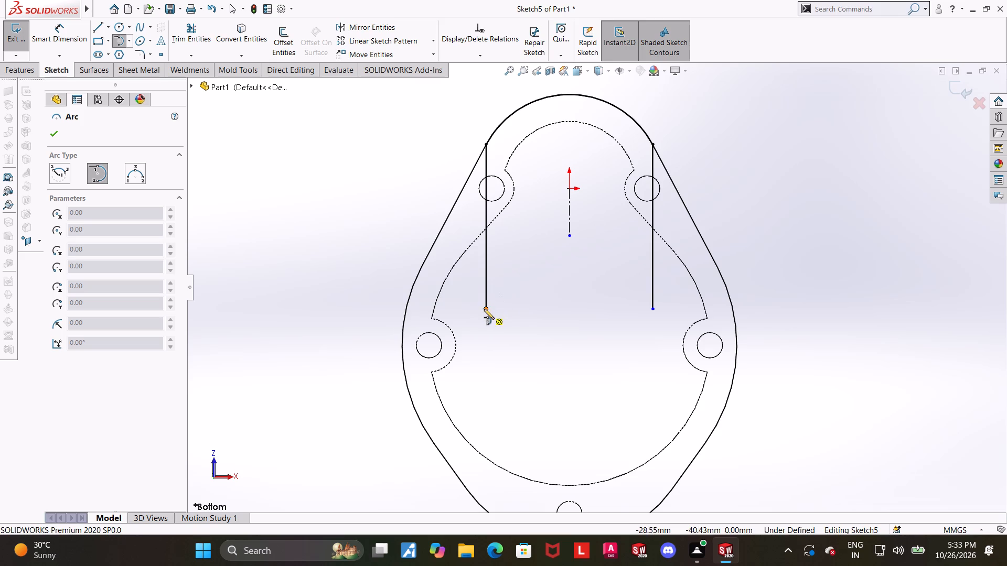
left_click(484, 309)
left_click(654, 311)
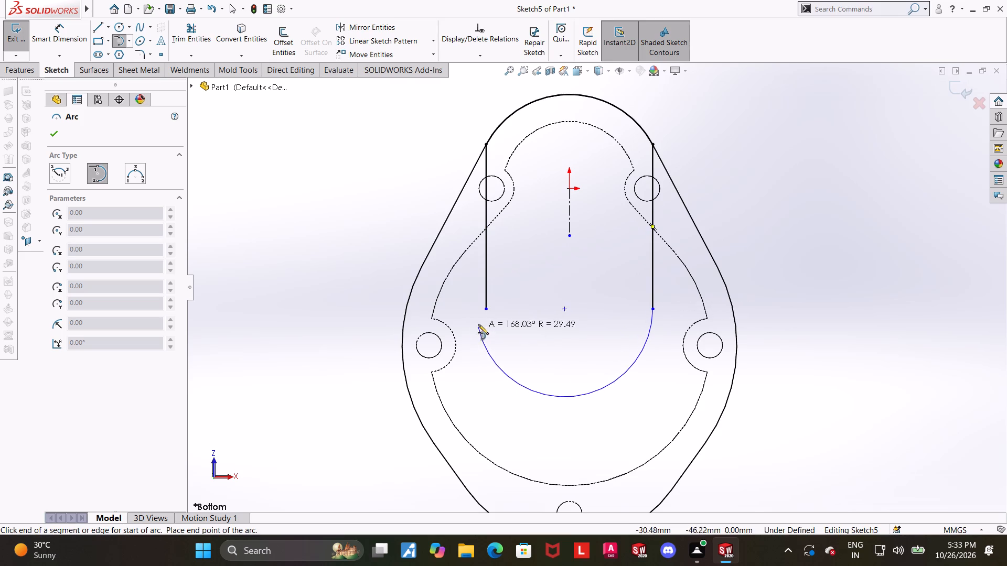
left_click(487, 309)
key("Escape")
key("Escape")
key("Escape")
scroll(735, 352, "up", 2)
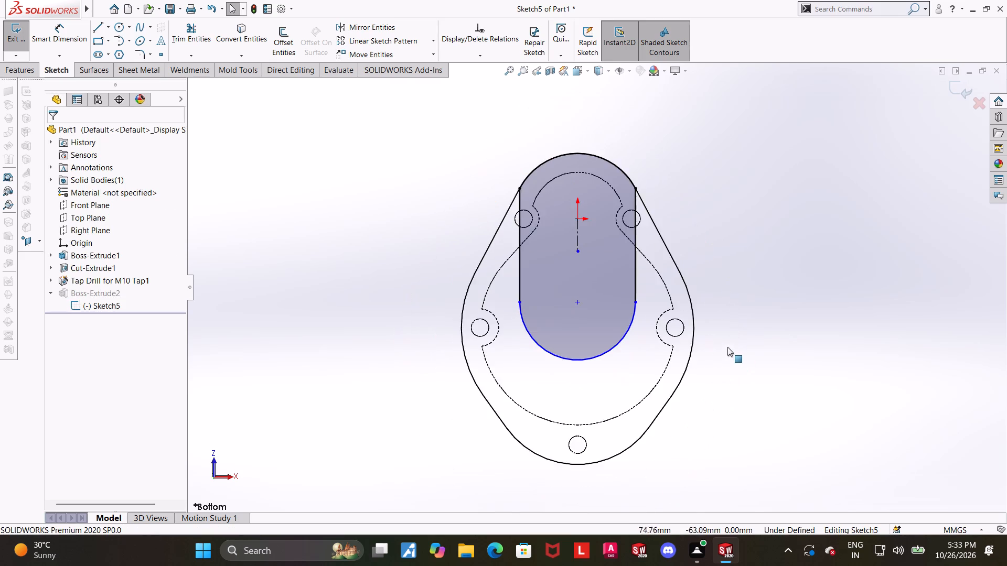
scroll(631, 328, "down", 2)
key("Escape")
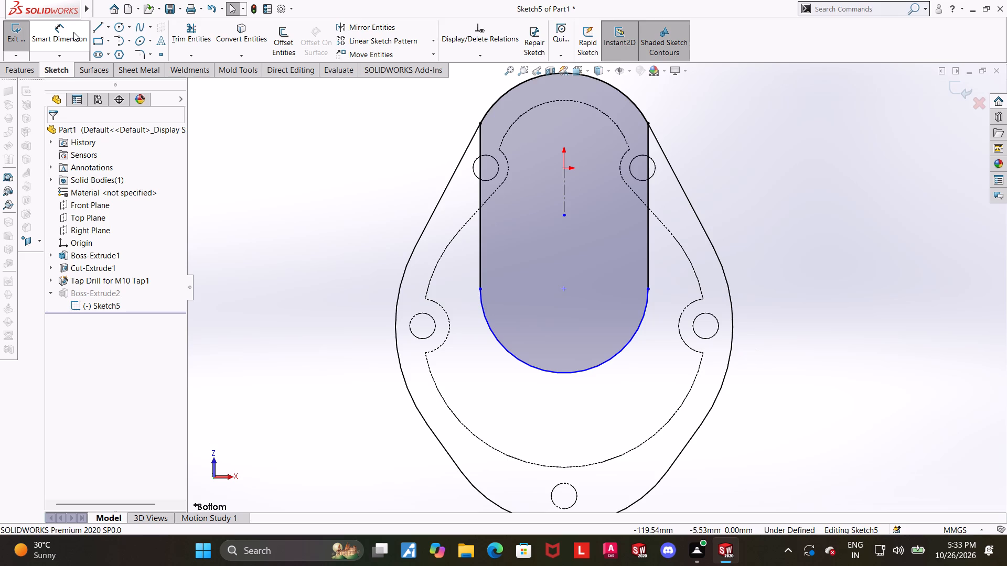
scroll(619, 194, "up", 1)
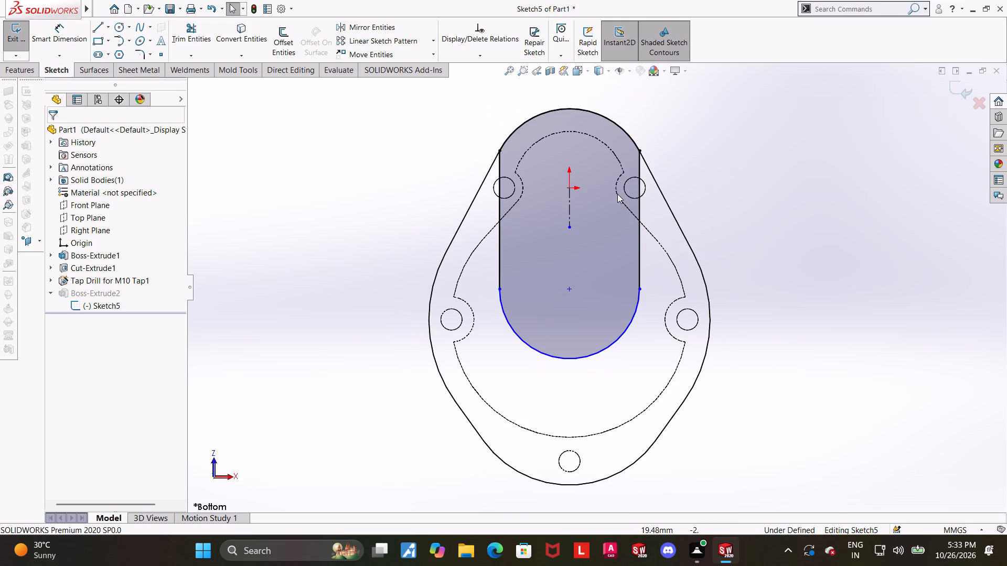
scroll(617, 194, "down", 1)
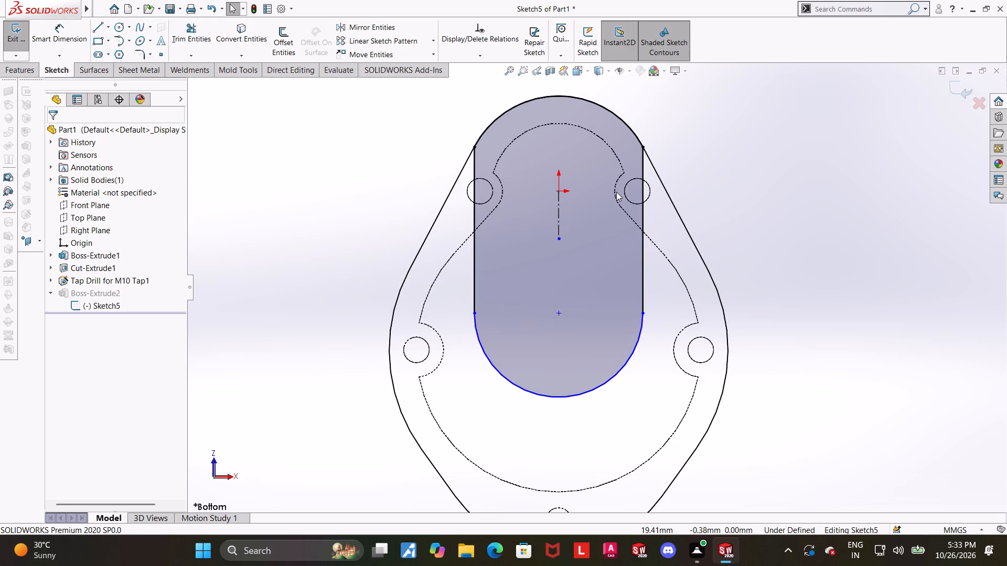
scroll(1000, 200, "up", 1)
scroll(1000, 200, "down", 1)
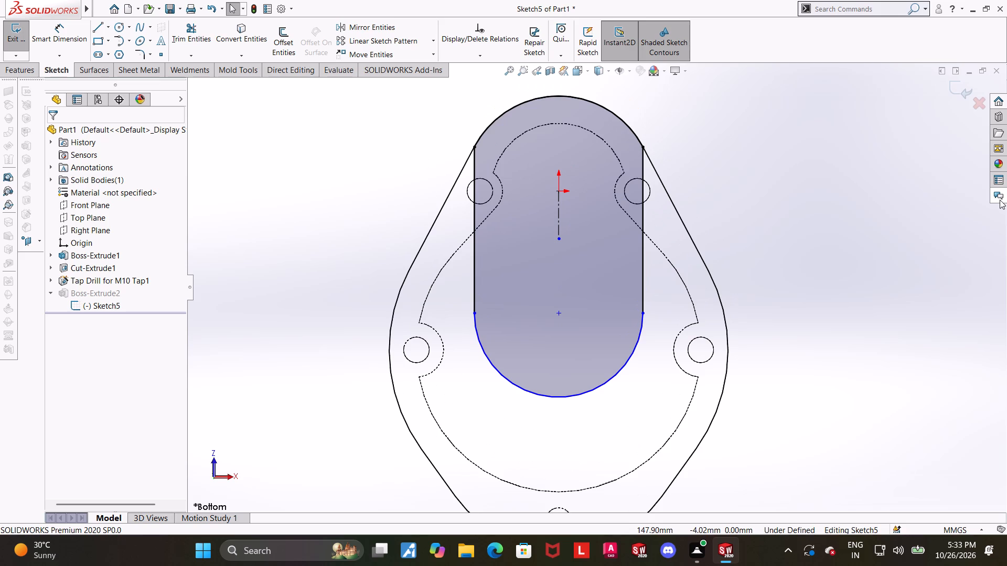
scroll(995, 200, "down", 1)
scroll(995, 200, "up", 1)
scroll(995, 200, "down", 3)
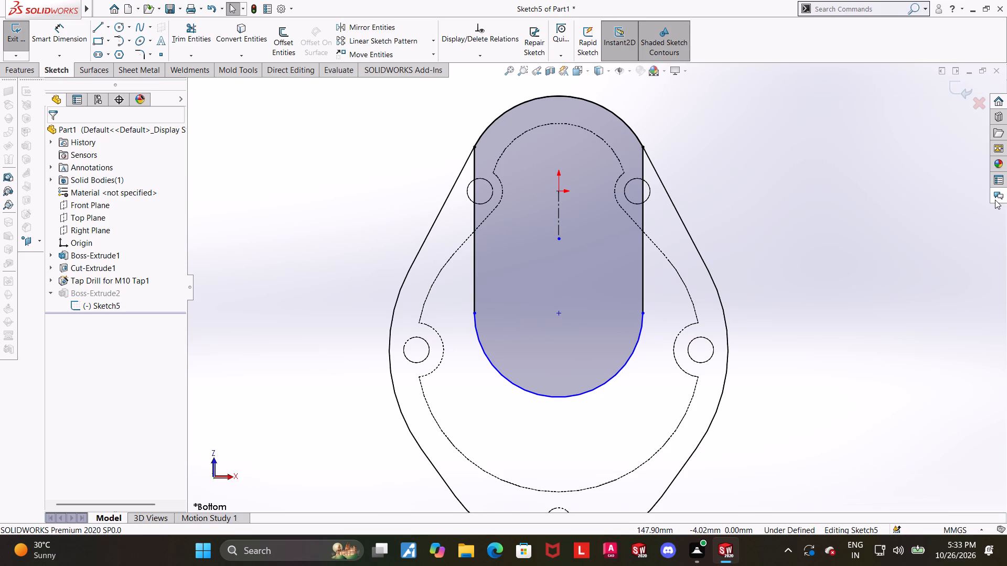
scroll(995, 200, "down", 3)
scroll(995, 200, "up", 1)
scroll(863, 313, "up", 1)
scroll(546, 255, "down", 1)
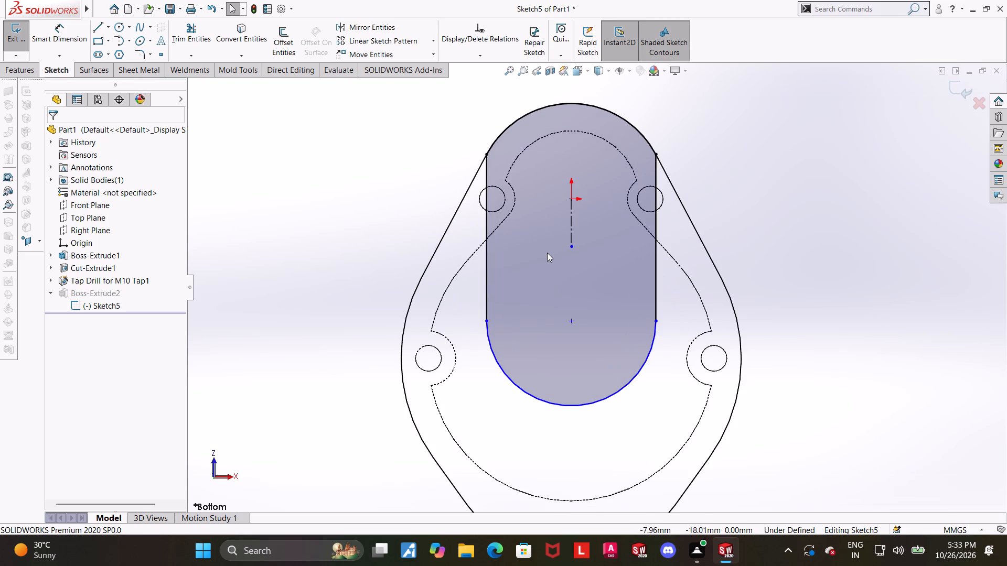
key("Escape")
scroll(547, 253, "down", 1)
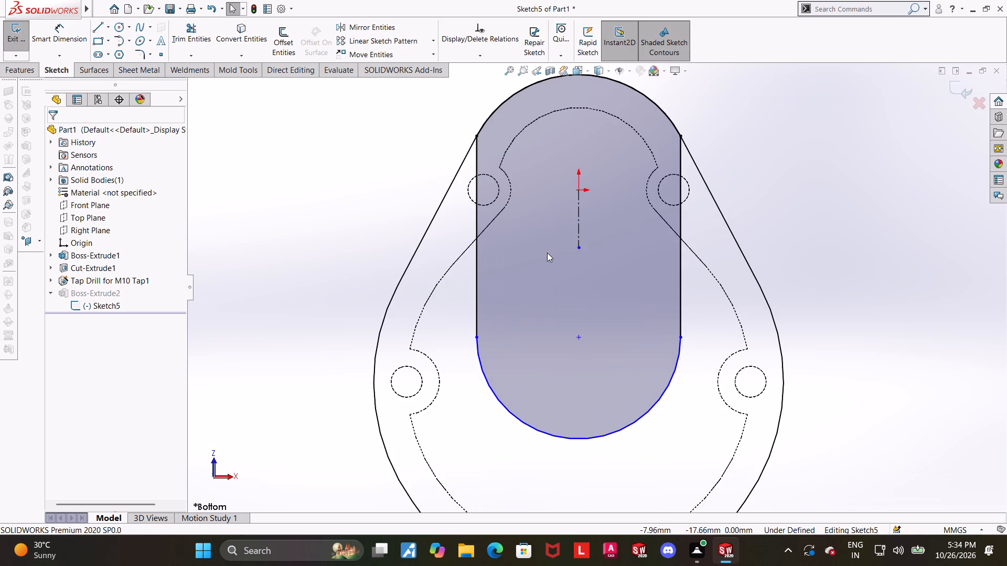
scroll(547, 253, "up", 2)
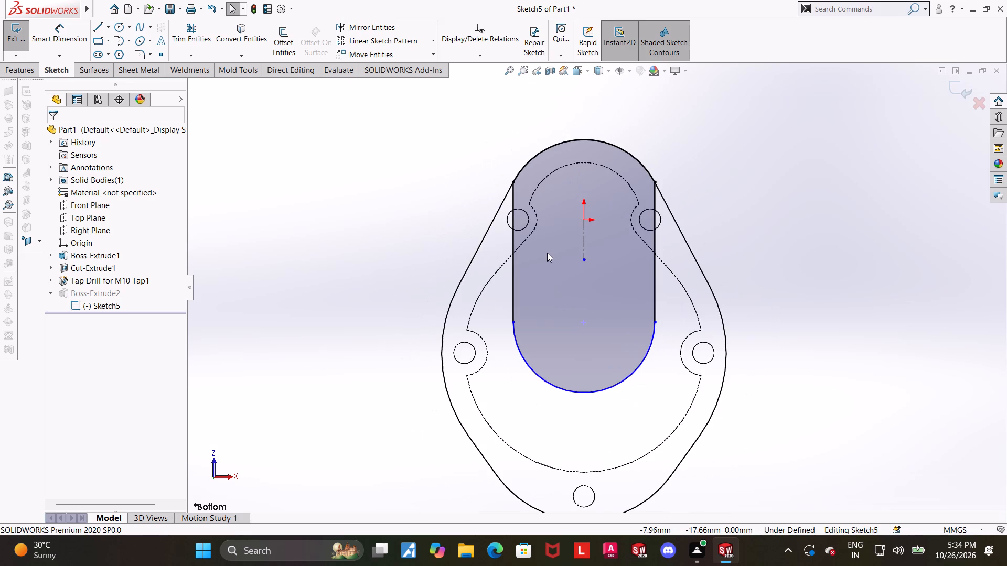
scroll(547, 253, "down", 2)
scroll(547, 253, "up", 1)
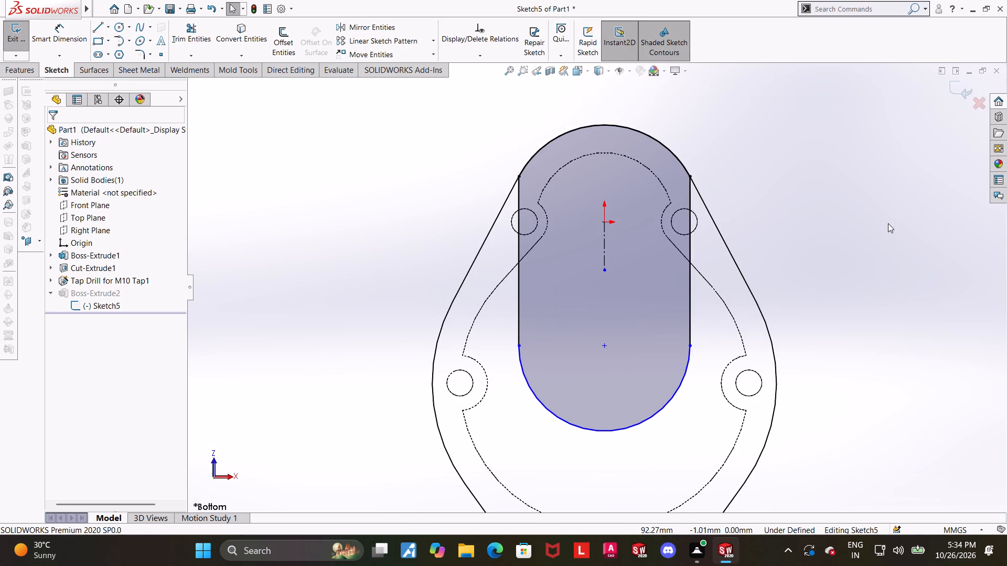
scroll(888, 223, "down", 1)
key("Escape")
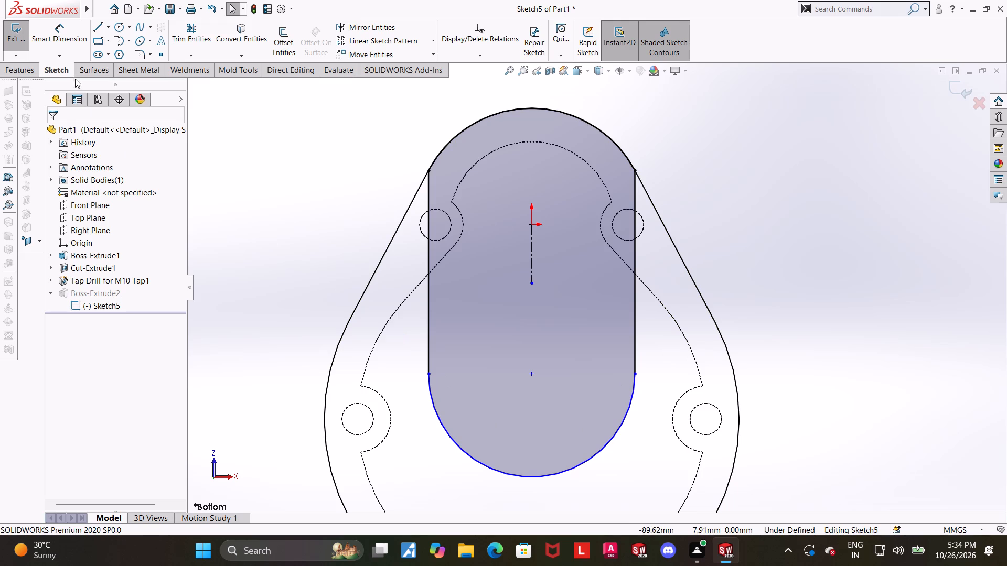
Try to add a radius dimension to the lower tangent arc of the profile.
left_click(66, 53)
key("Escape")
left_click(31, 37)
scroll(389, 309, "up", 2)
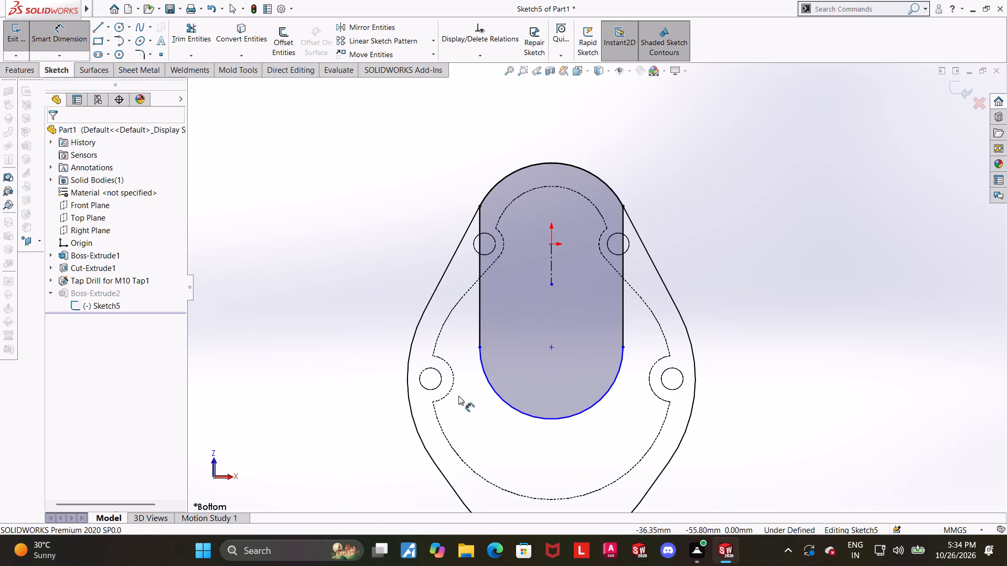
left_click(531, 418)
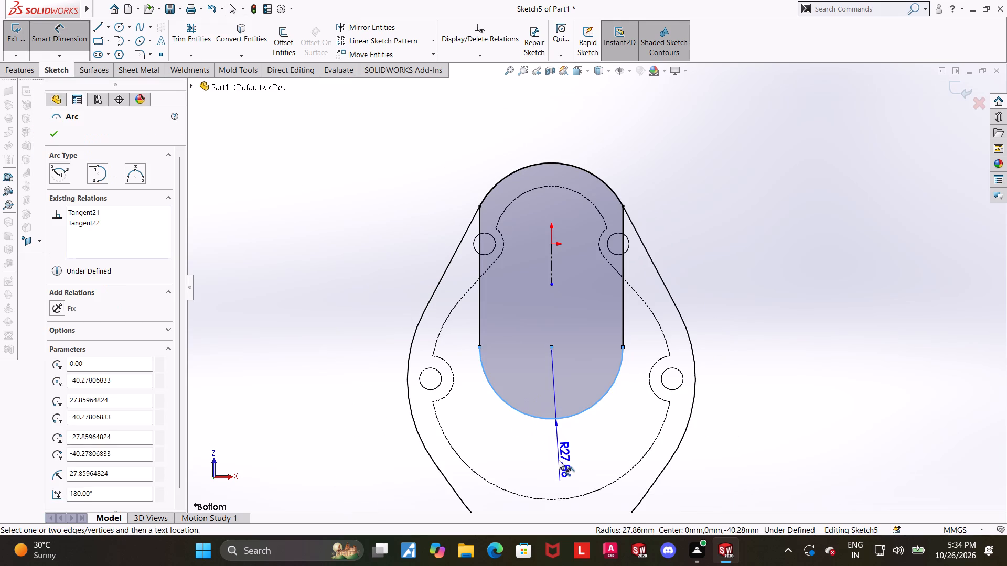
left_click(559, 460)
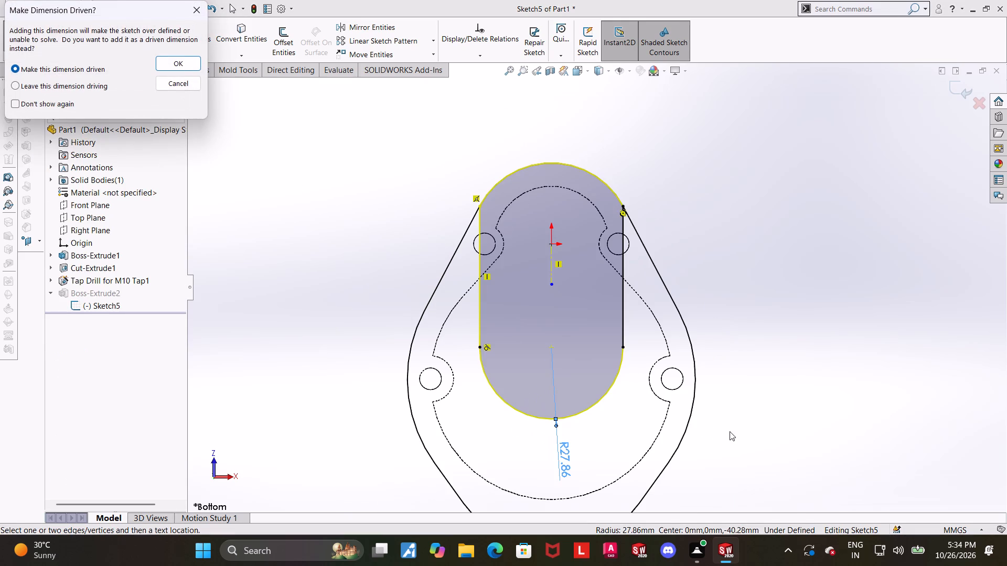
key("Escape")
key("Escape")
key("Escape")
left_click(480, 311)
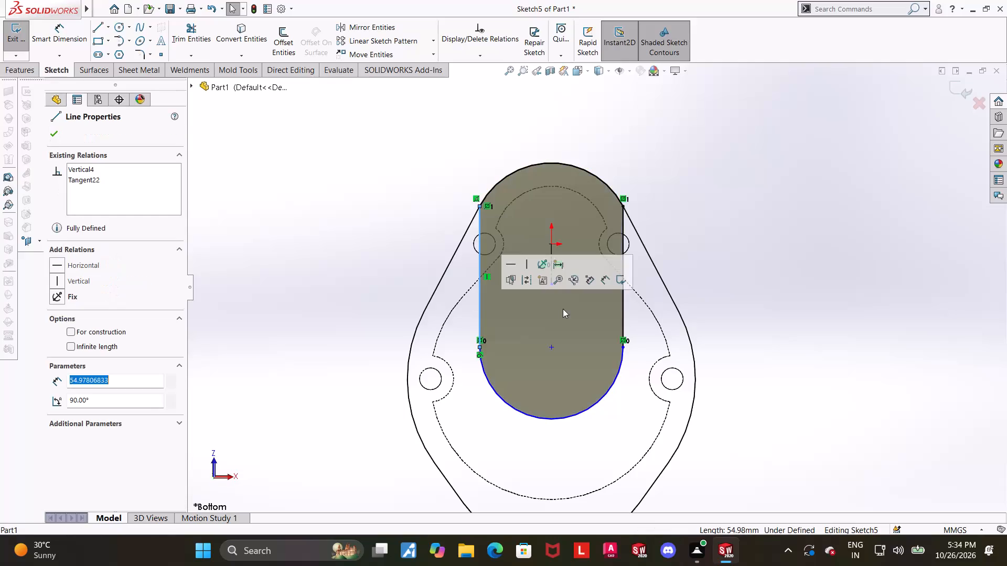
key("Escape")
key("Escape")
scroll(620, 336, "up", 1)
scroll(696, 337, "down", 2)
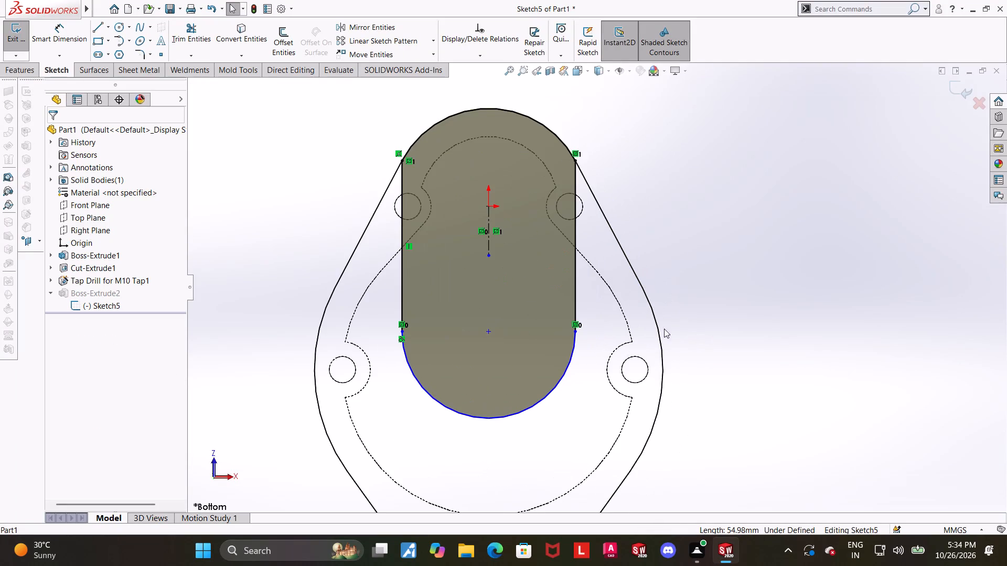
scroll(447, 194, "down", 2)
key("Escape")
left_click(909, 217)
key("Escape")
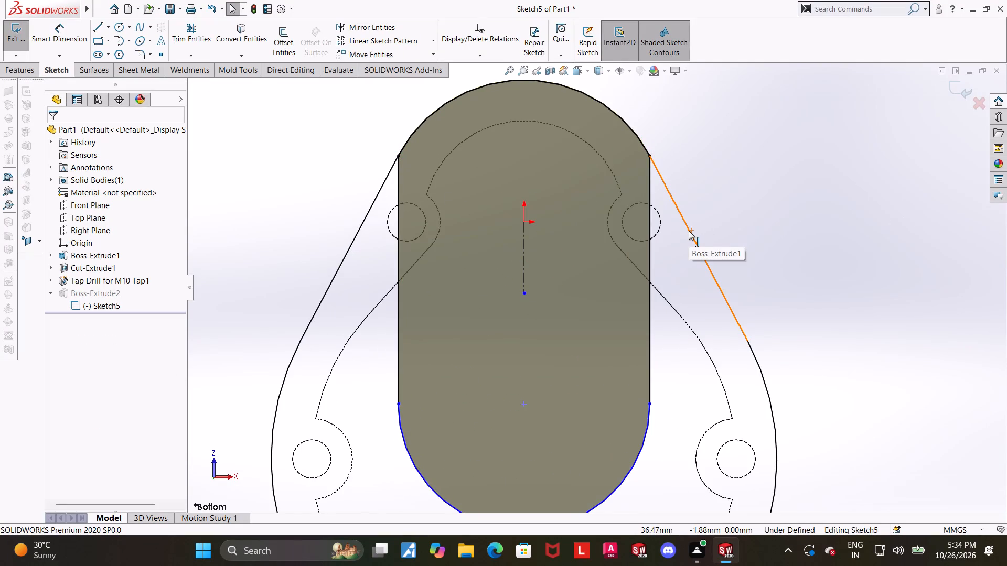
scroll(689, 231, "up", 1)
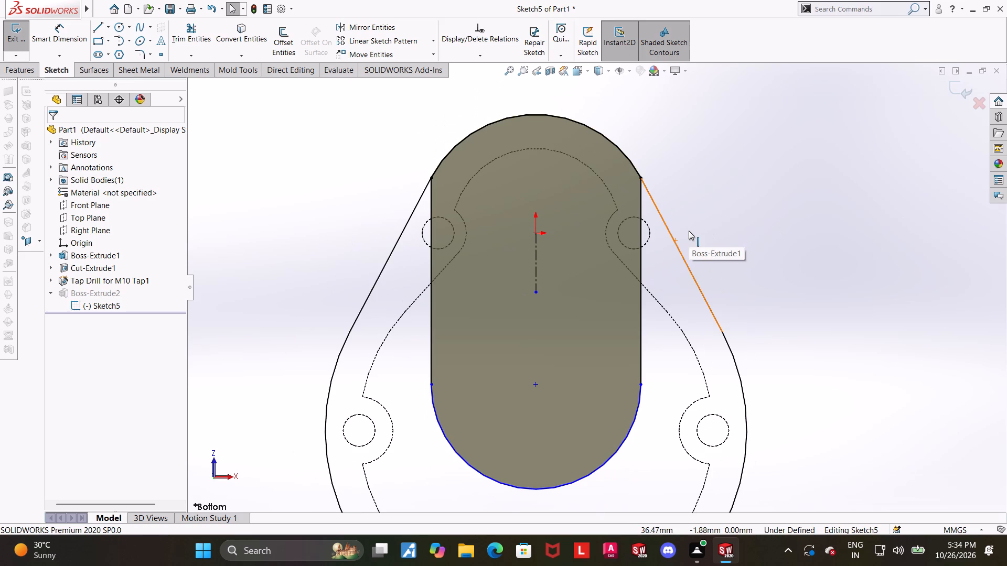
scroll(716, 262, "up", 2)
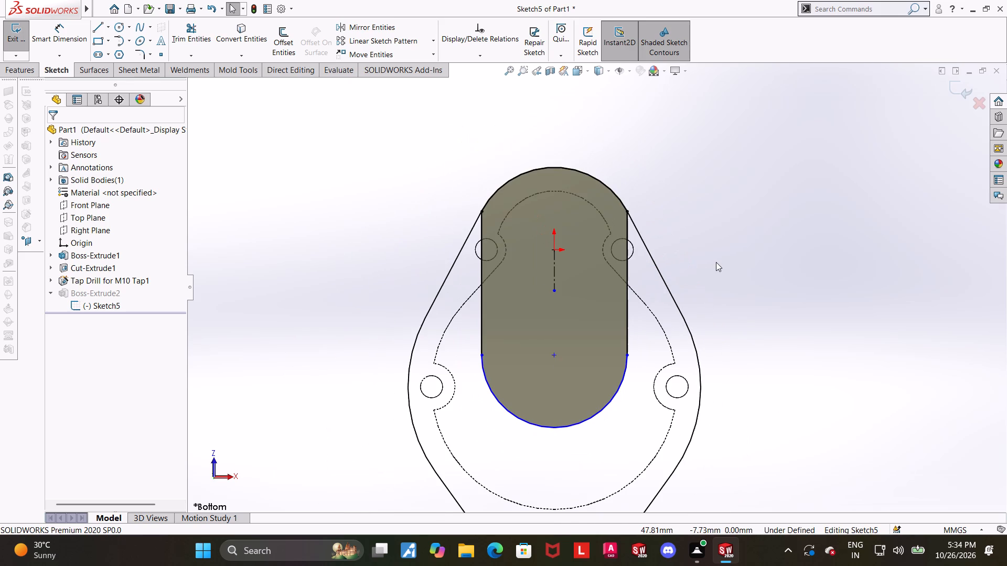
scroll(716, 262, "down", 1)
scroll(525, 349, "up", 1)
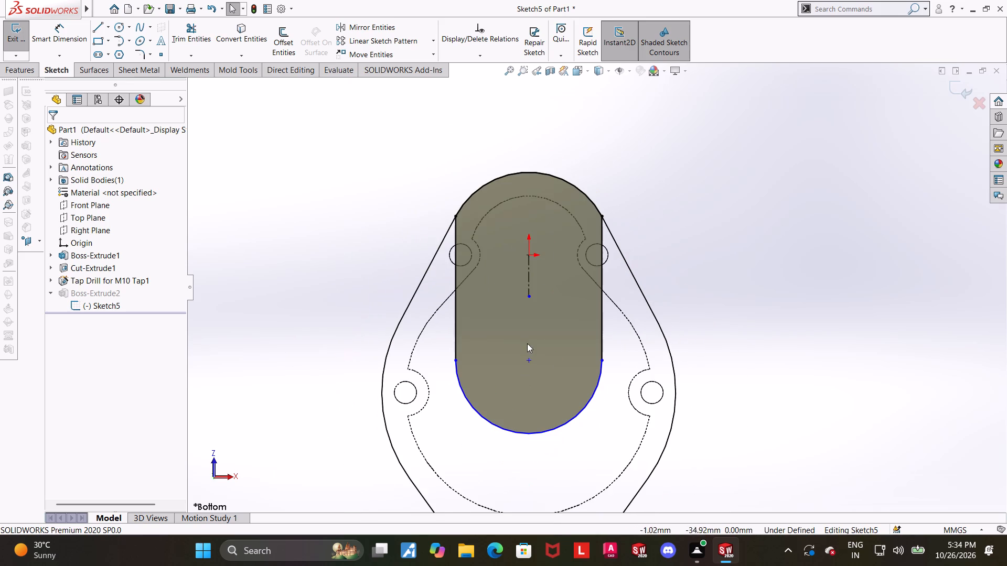
Dimension the vertical distance from the origin to the lower arc's centre as 52.5 mm.
key("Escape")
left_click(56, 26)
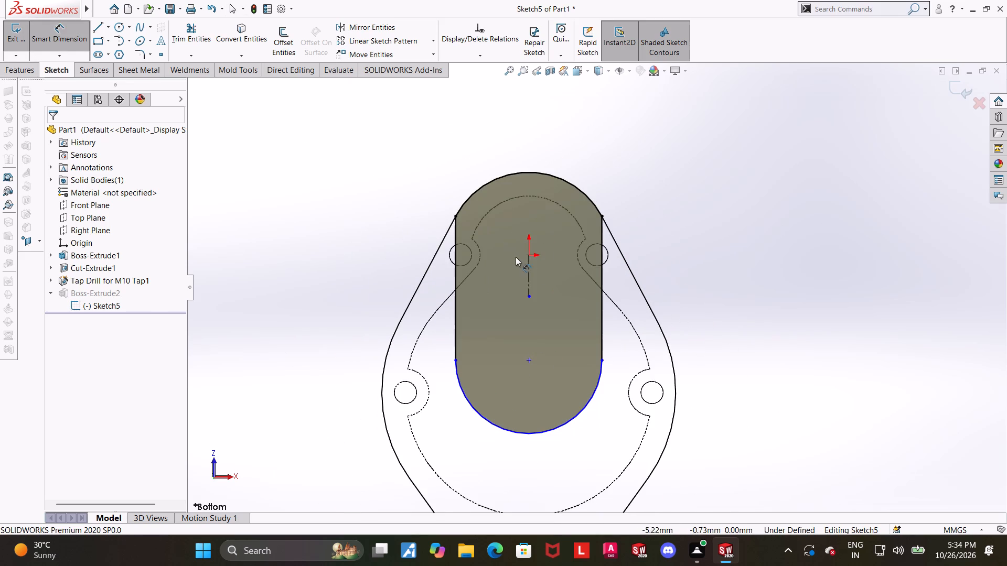
left_click(527, 255)
left_click(531, 362)
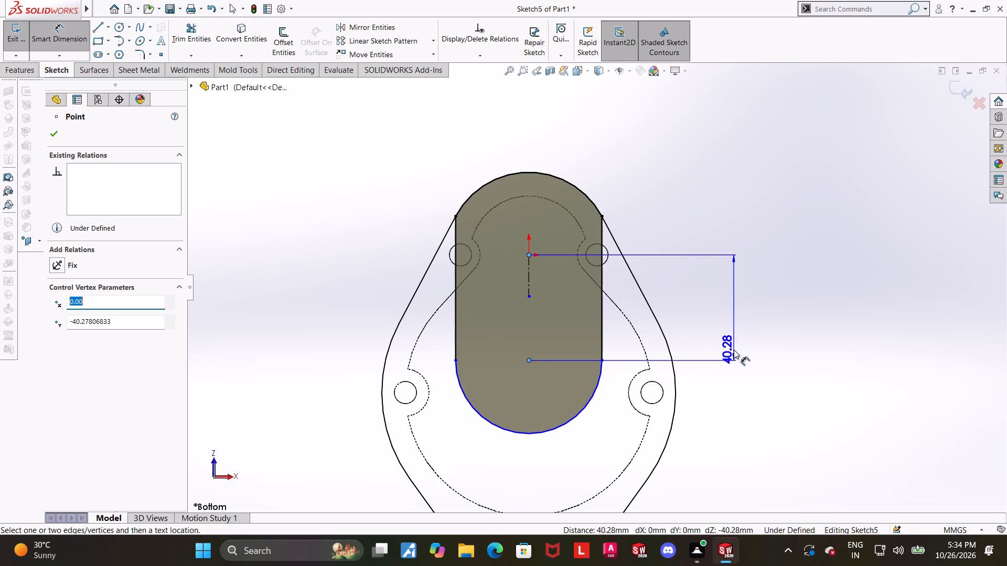
left_click(713, 327)
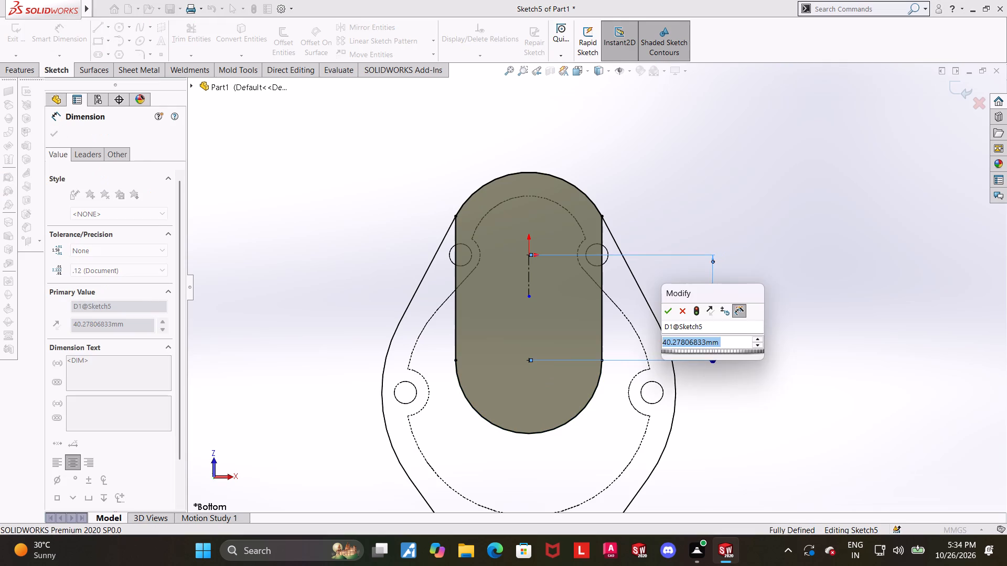
key("5")
key("2")
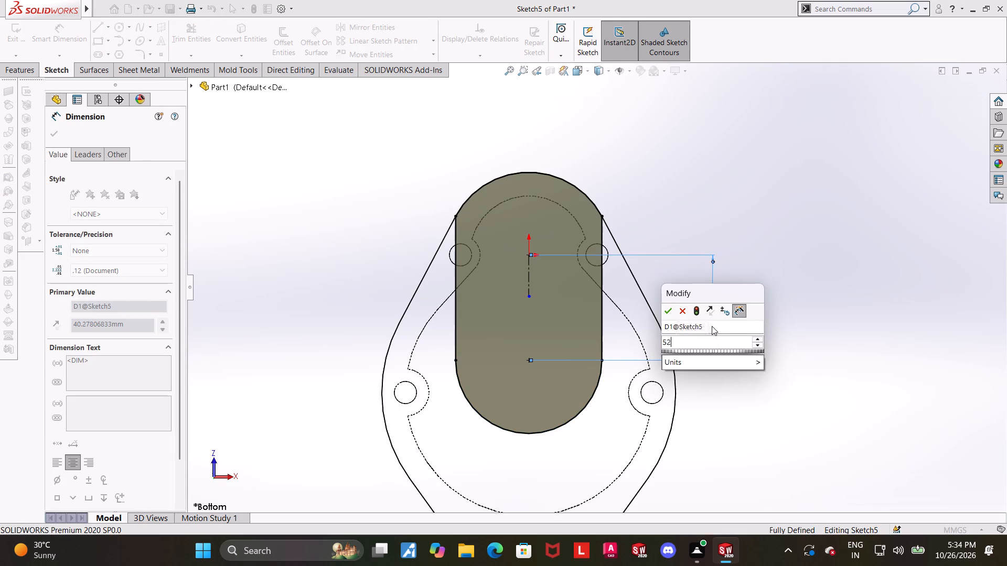
type(".5")
key("Return")
key("Escape")
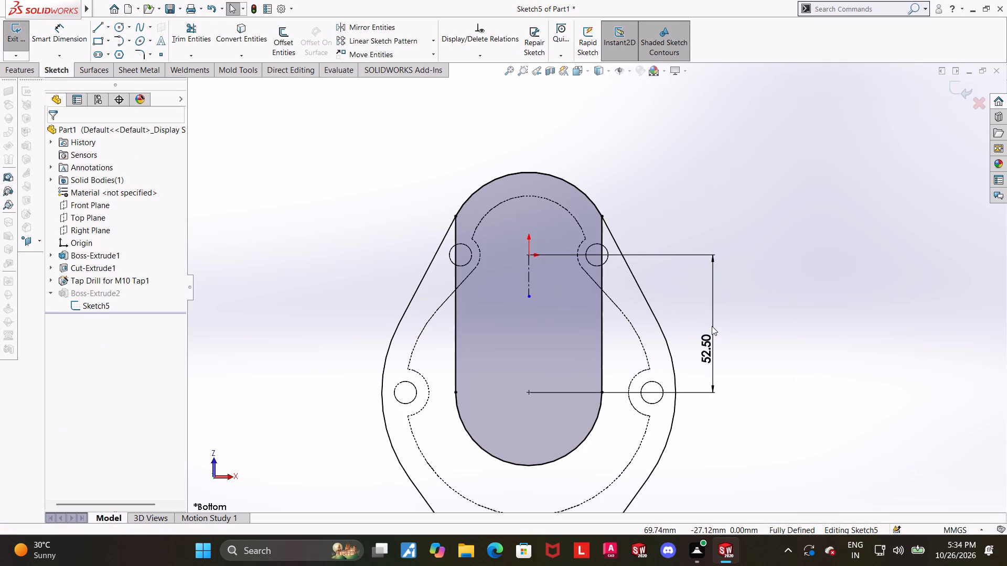
left_click(725, 304)
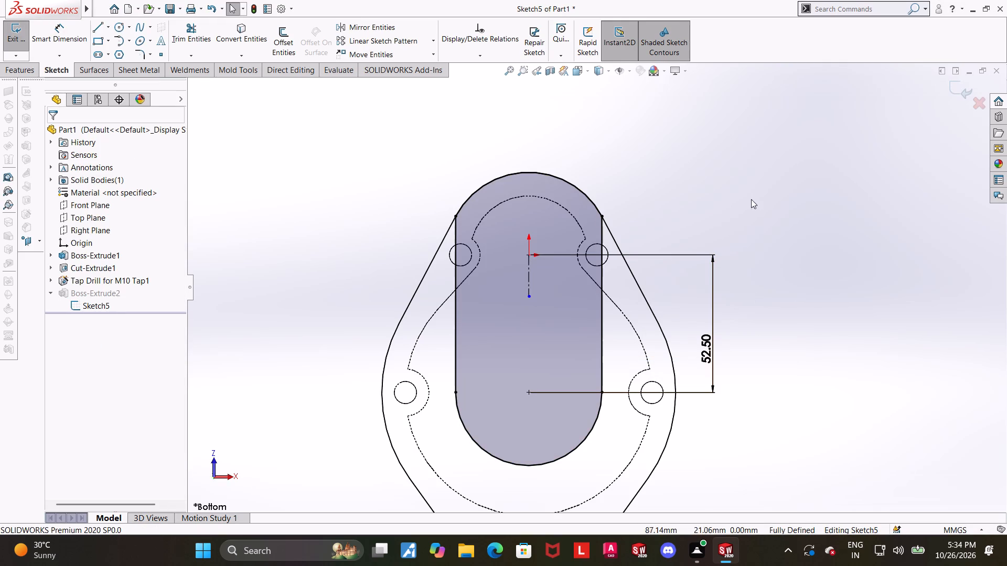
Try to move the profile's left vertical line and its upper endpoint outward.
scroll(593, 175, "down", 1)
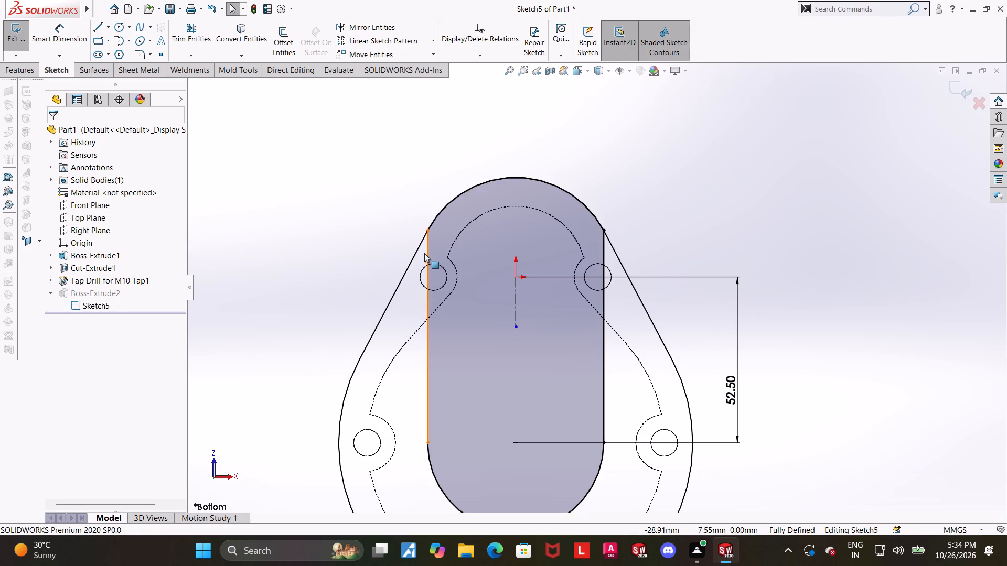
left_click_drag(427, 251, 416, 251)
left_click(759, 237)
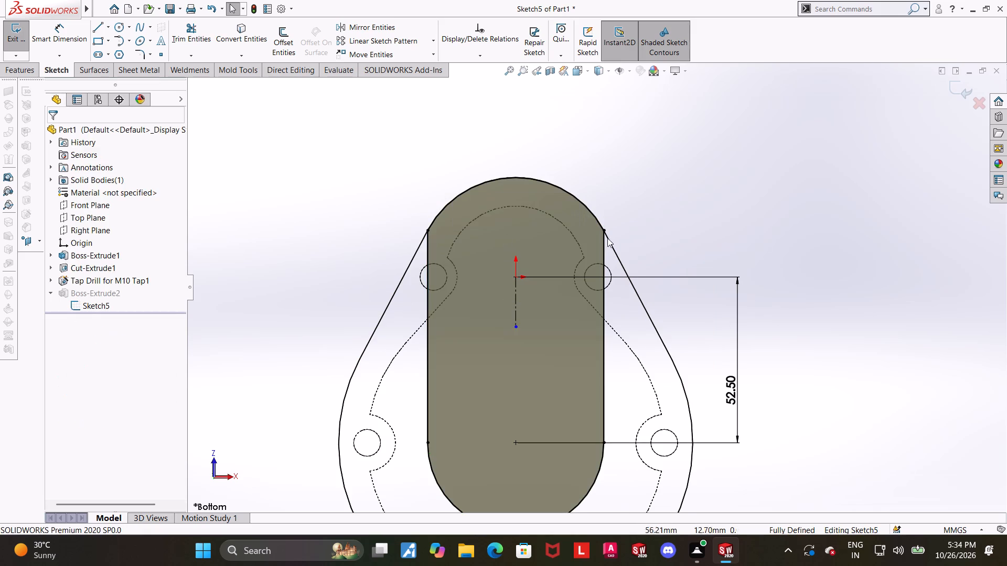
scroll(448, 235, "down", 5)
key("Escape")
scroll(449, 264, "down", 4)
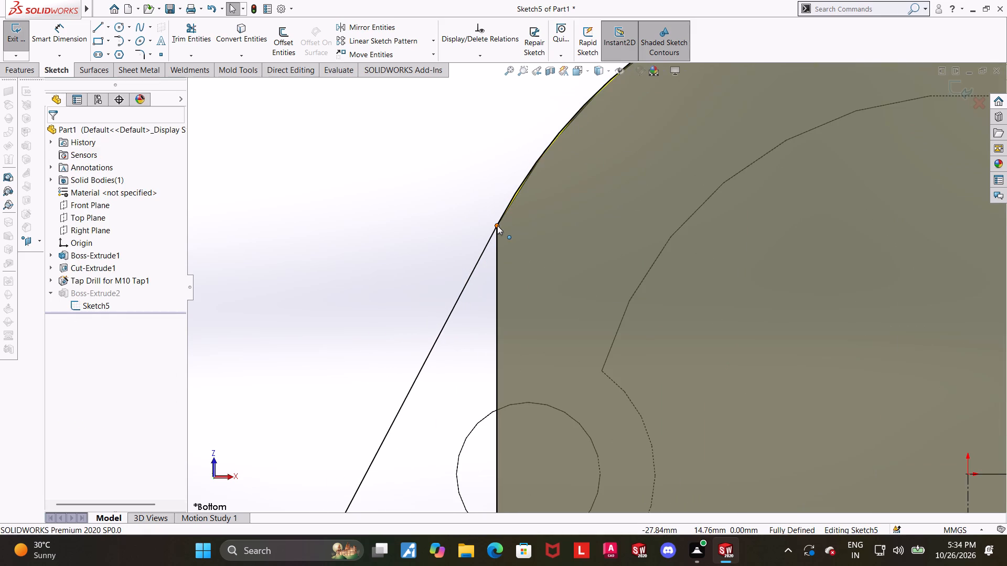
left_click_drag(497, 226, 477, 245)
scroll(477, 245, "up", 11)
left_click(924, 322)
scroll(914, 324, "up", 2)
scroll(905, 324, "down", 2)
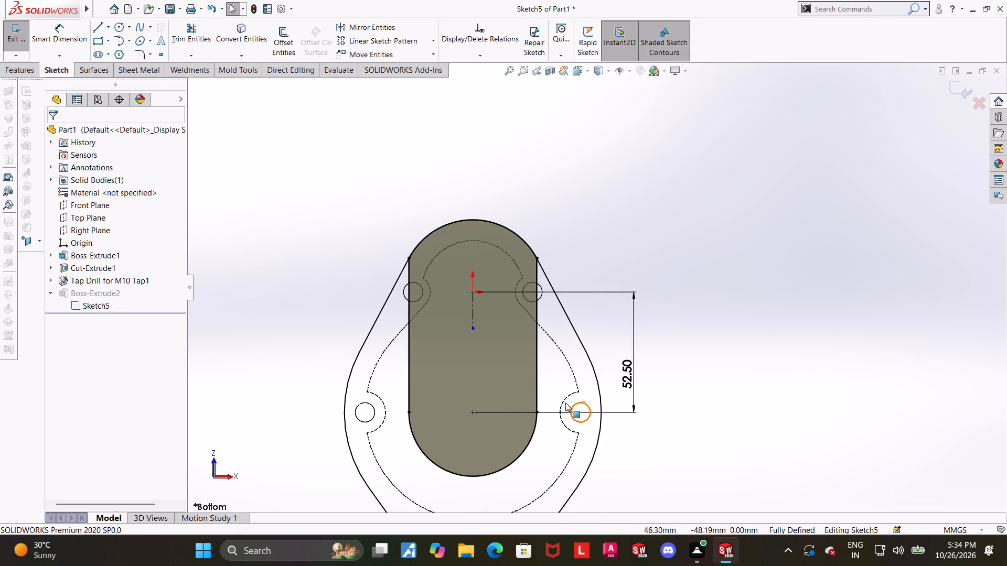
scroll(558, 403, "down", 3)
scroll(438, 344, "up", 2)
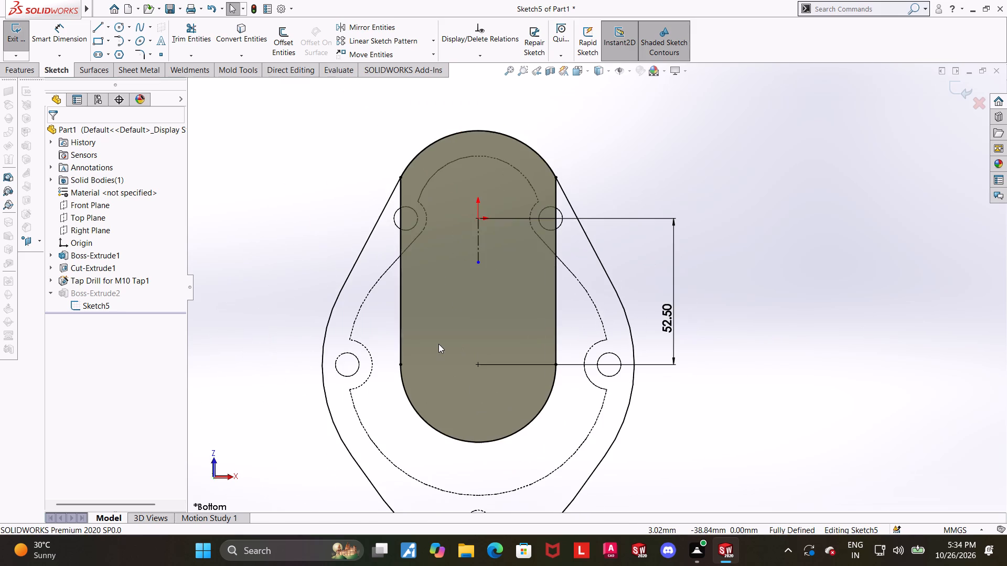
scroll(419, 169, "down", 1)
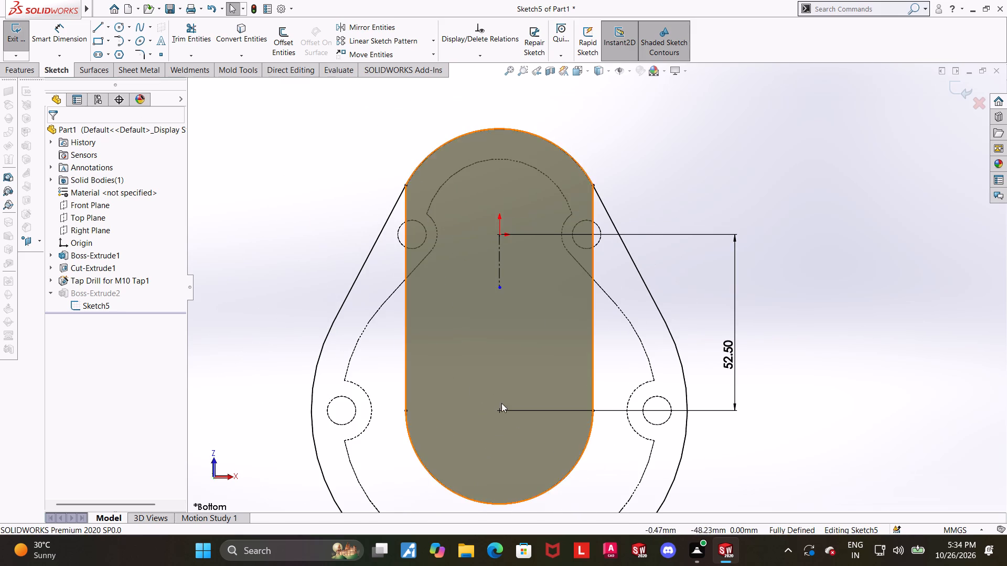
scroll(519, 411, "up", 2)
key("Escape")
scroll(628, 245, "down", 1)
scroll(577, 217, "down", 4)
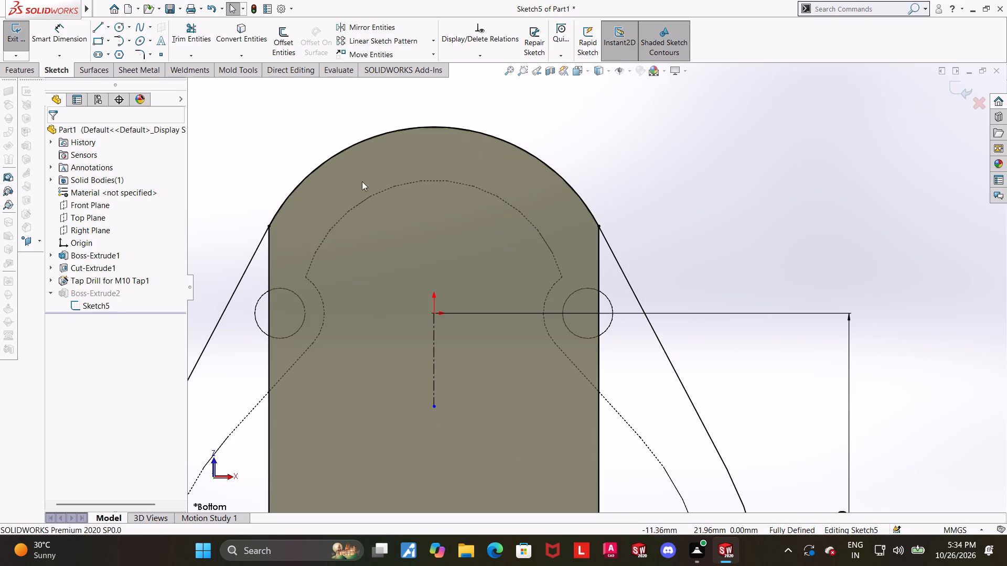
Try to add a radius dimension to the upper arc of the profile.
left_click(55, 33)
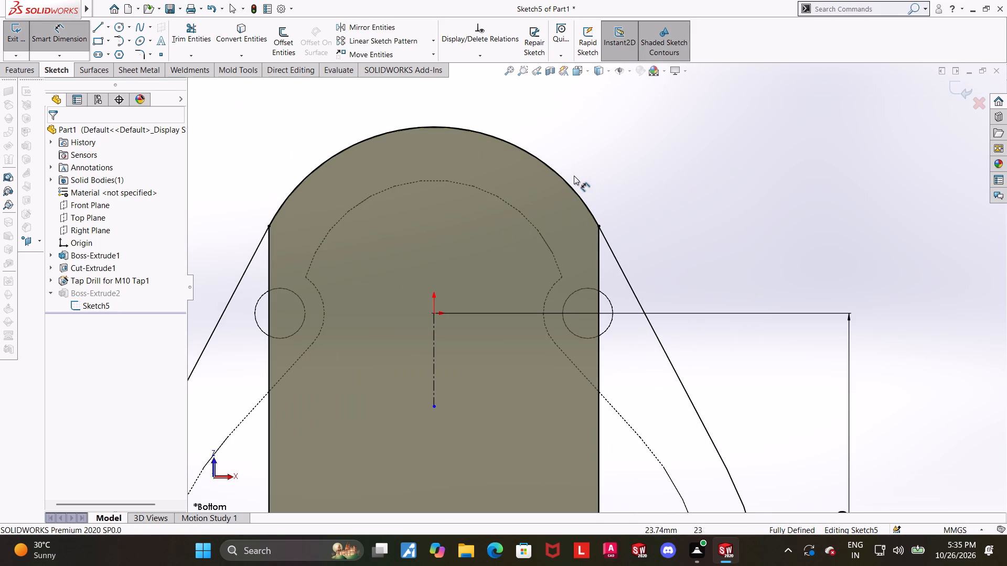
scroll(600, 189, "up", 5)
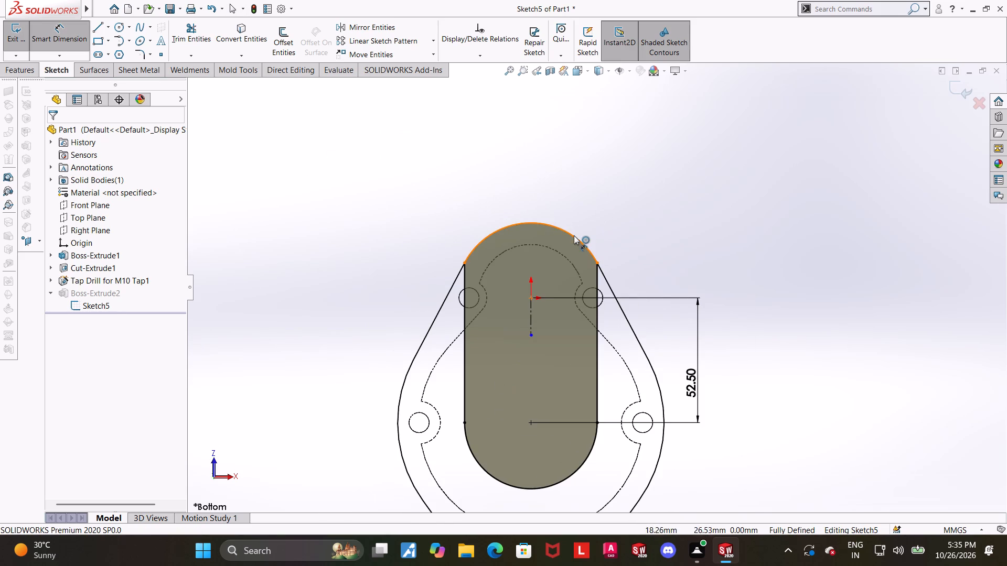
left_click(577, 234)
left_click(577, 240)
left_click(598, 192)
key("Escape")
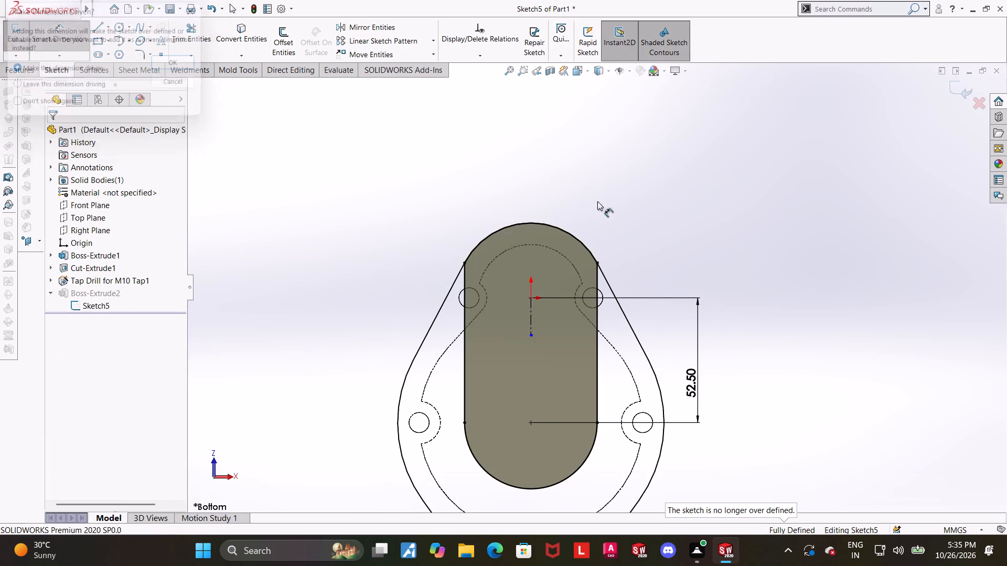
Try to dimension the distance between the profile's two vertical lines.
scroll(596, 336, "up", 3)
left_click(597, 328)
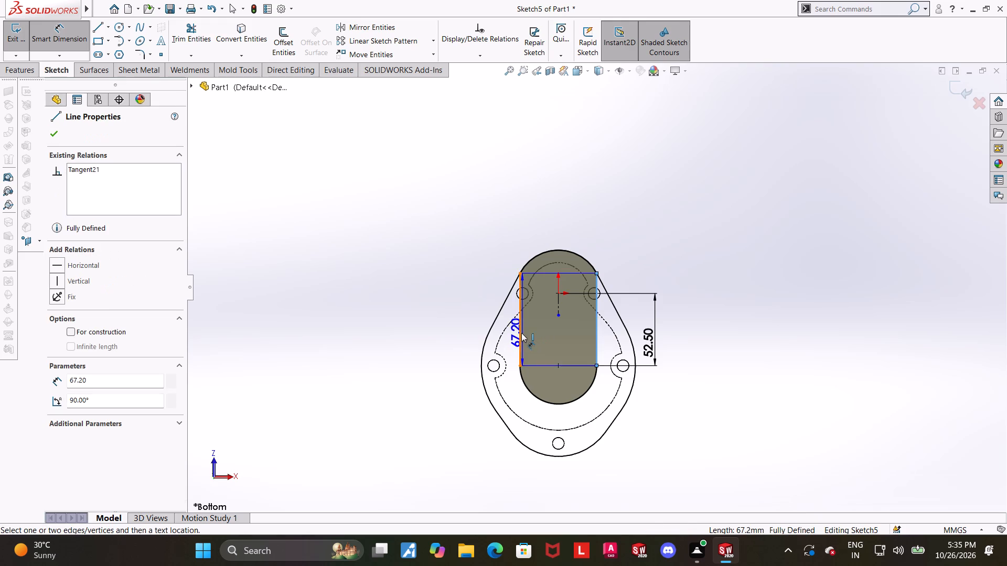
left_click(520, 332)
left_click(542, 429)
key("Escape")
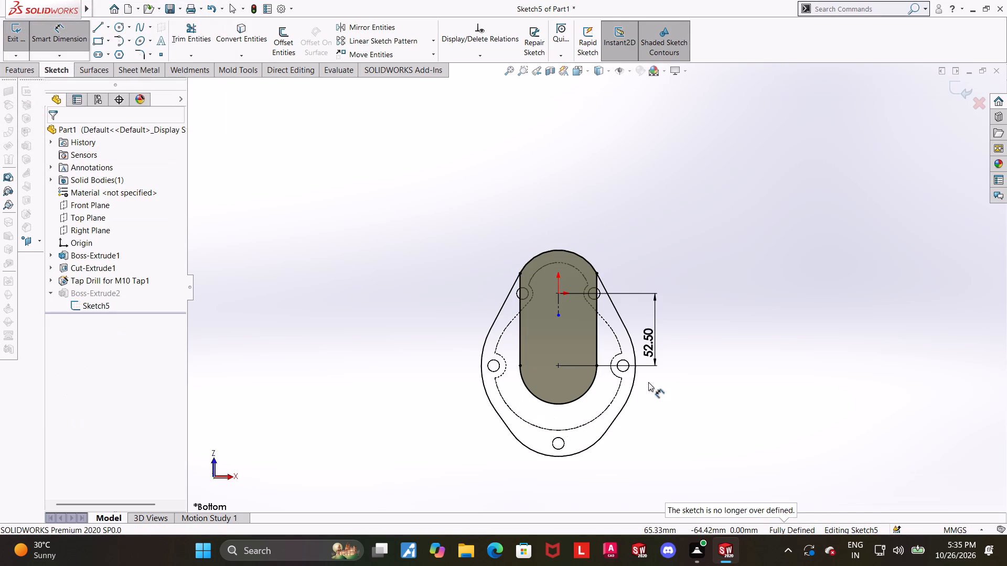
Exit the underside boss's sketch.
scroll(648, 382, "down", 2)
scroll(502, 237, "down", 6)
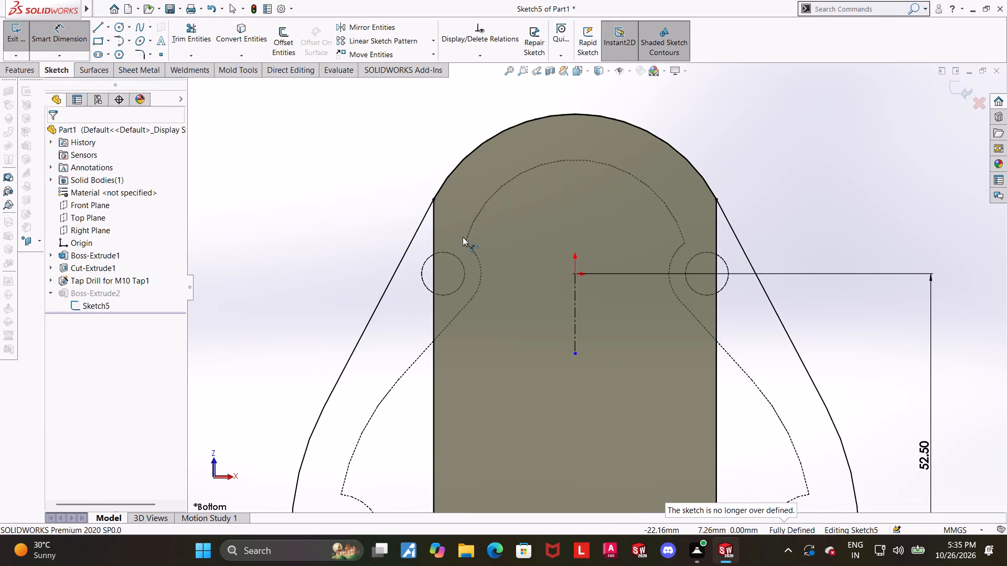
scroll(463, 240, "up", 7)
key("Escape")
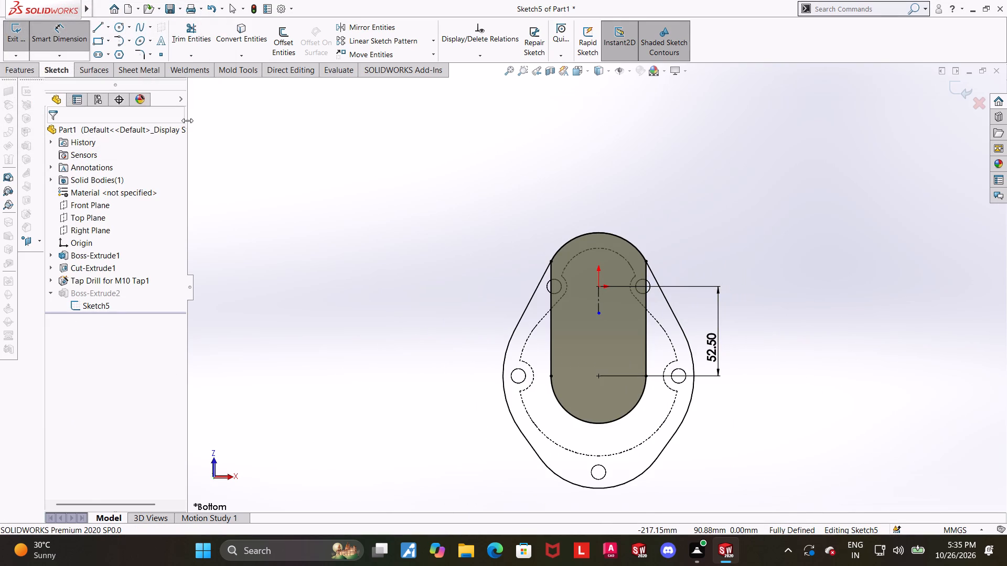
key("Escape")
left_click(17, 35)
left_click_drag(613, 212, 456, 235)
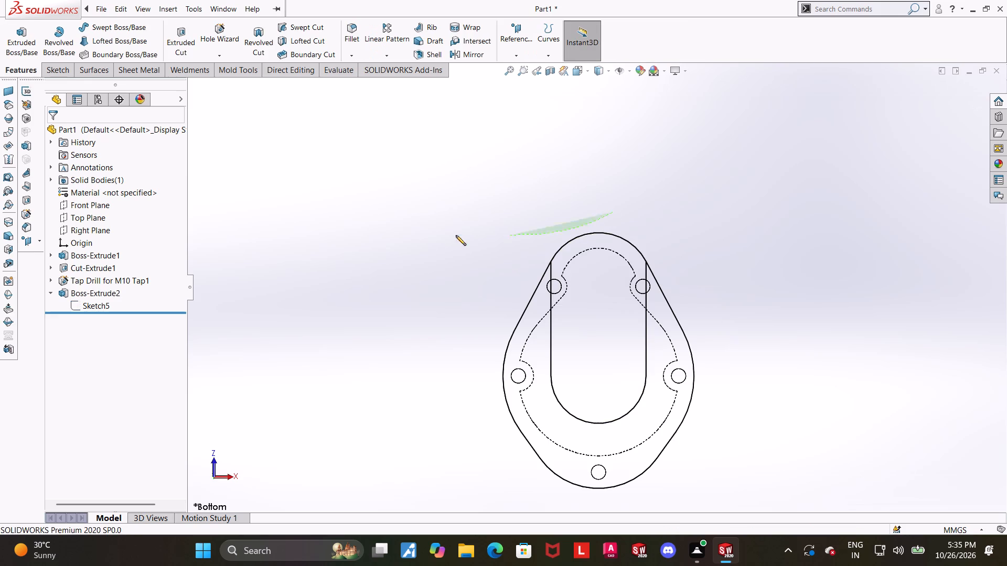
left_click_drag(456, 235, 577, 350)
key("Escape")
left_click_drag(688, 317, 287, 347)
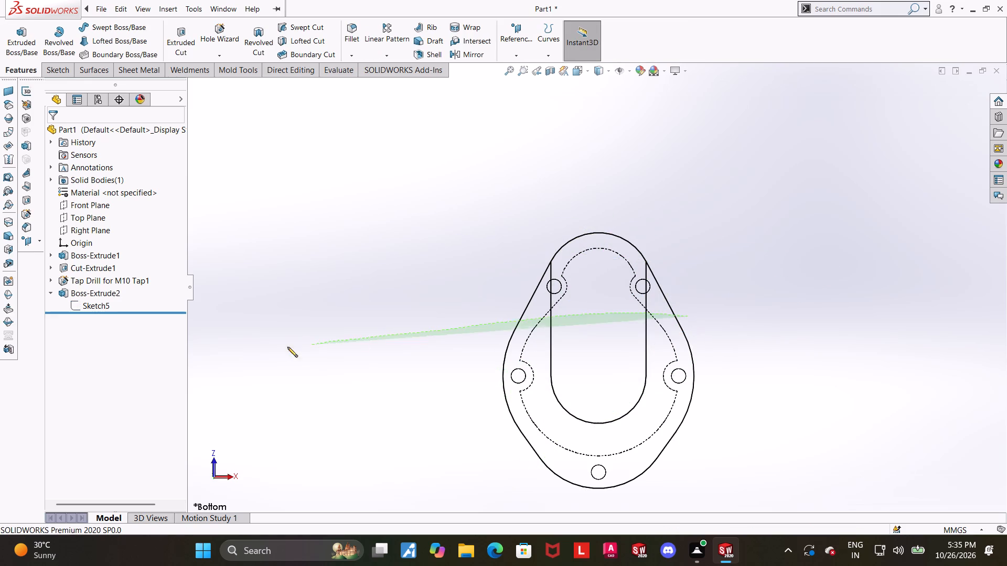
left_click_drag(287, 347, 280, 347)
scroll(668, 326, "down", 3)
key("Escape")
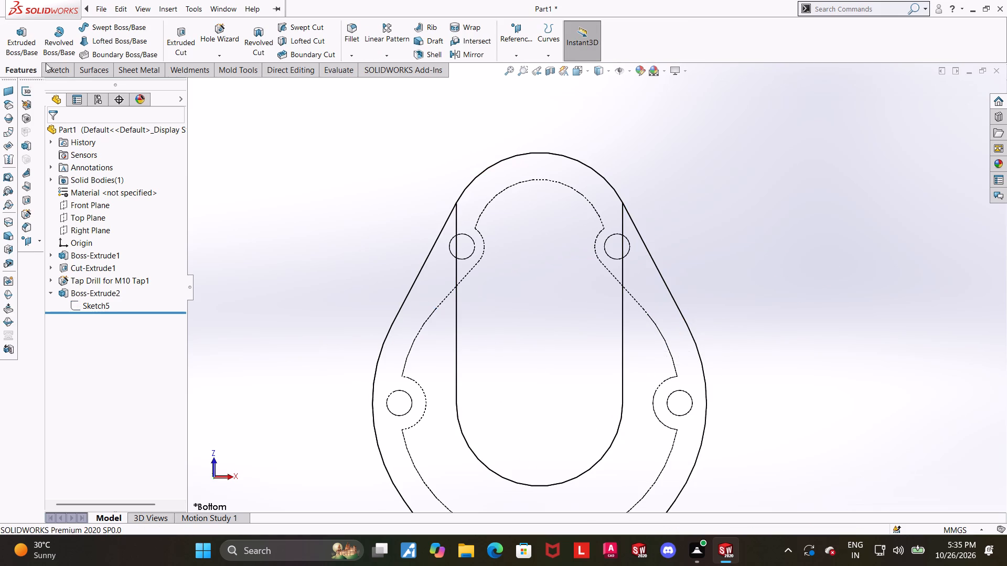
Reopen Sketch5 under Boss-Extrude2 for editing and trim away all the lines and arcs of its slot-shaped profile.
left_click(52, 73)
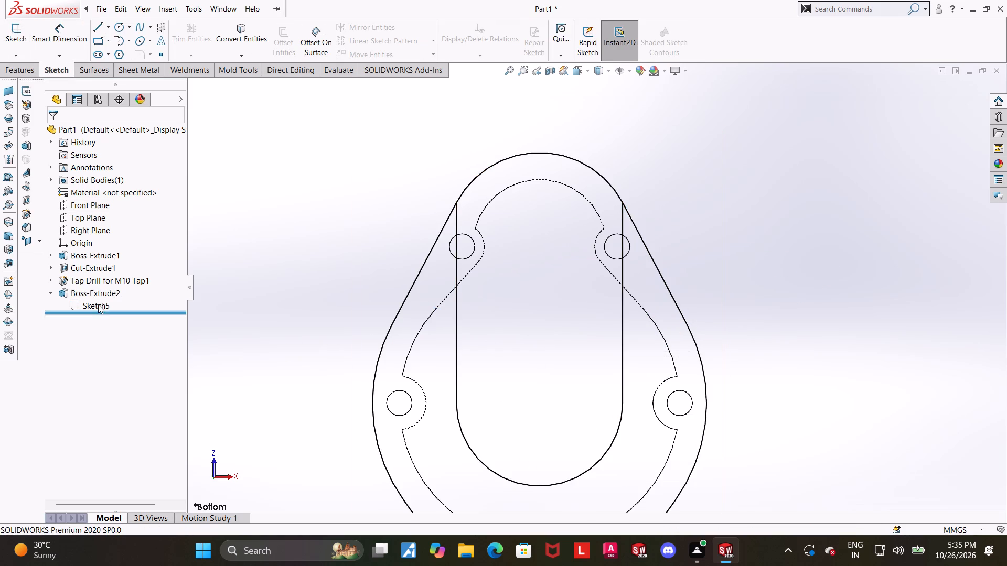
left_click(98, 304)
left_click(104, 279)
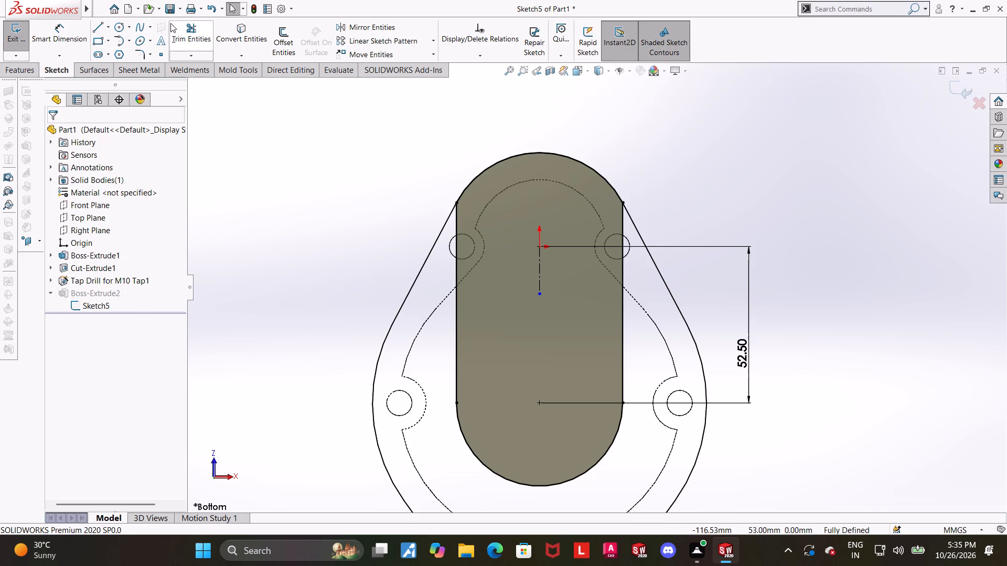
left_click(190, 31)
left_click_drag(735, 312, 515, 146)
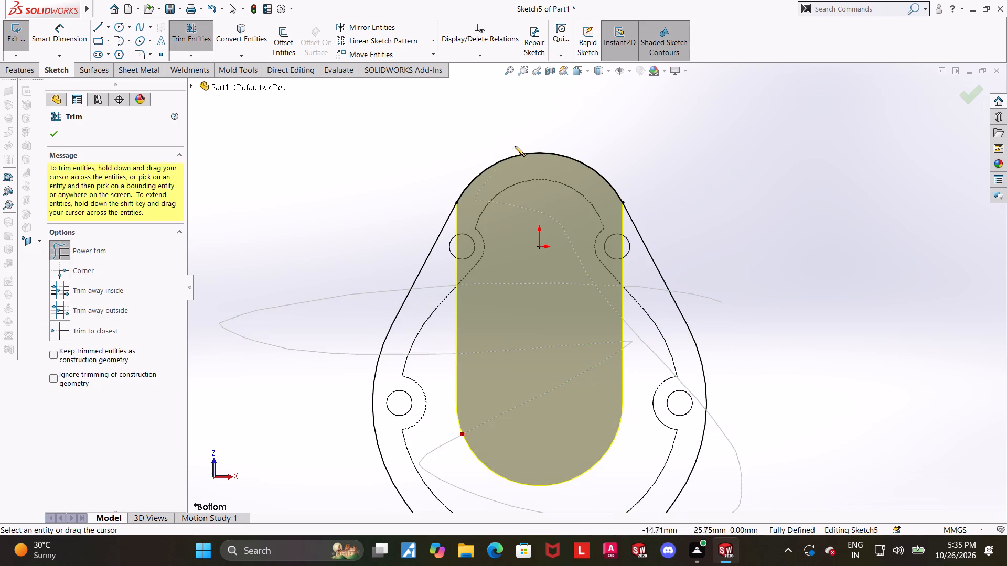
left_click_drag(515, 146, 558, 149)
key("Escape")
key("Escape")
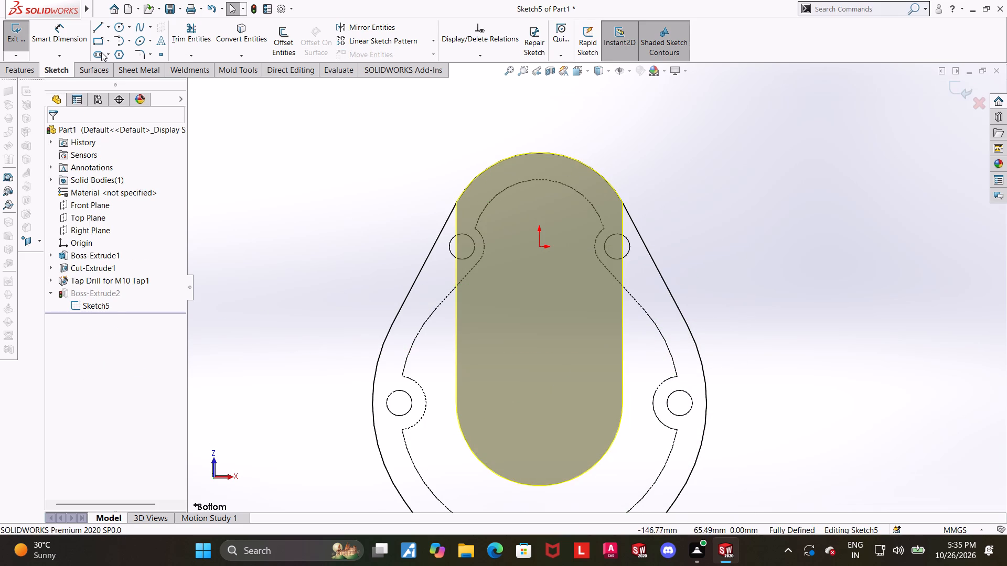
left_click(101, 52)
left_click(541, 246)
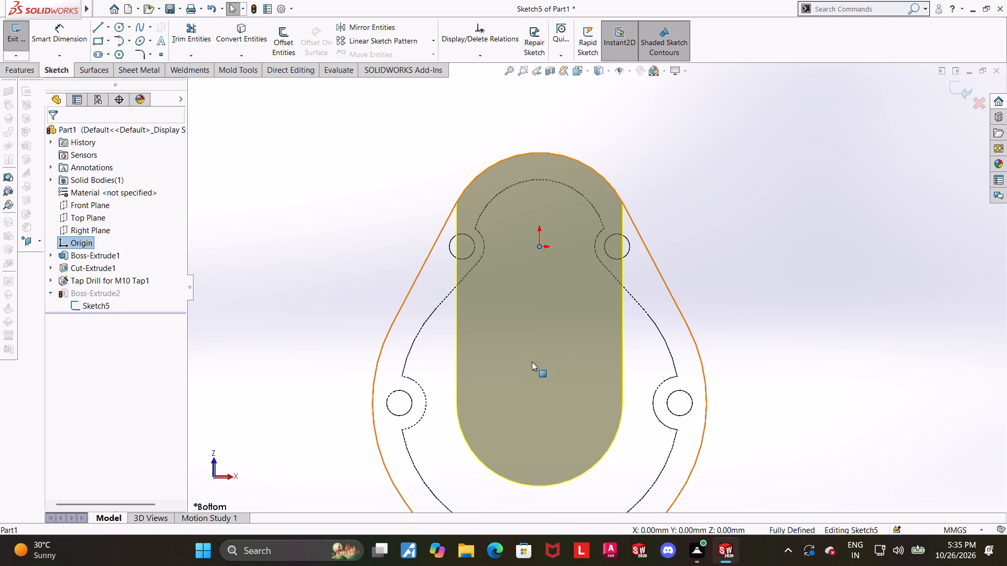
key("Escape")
Sketch a vertical straight slot from the origin downward, about 55 mm between centres and about 51 mm wide.
left_click(94, 52)
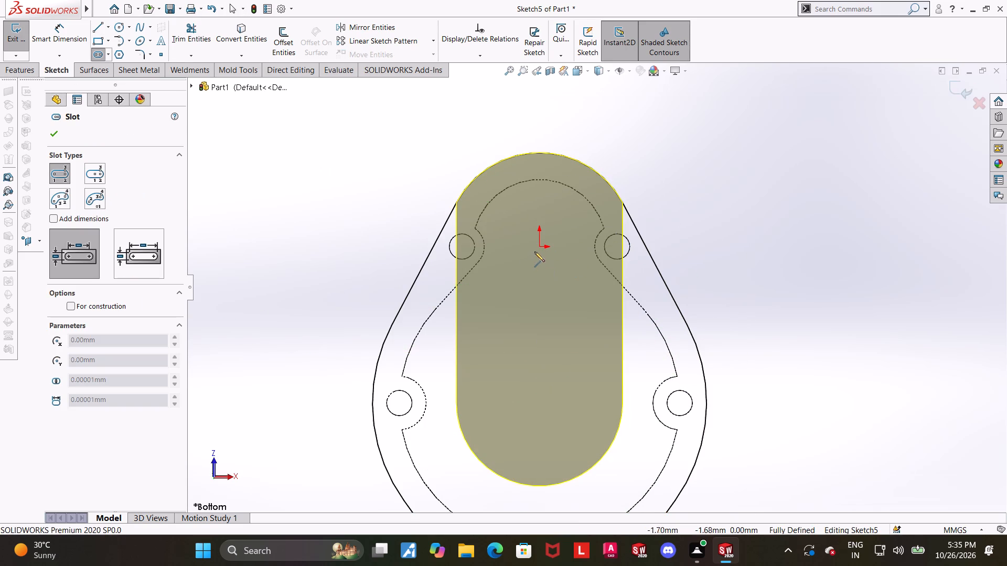
left_click(539, 246)
left_click(537, 411)
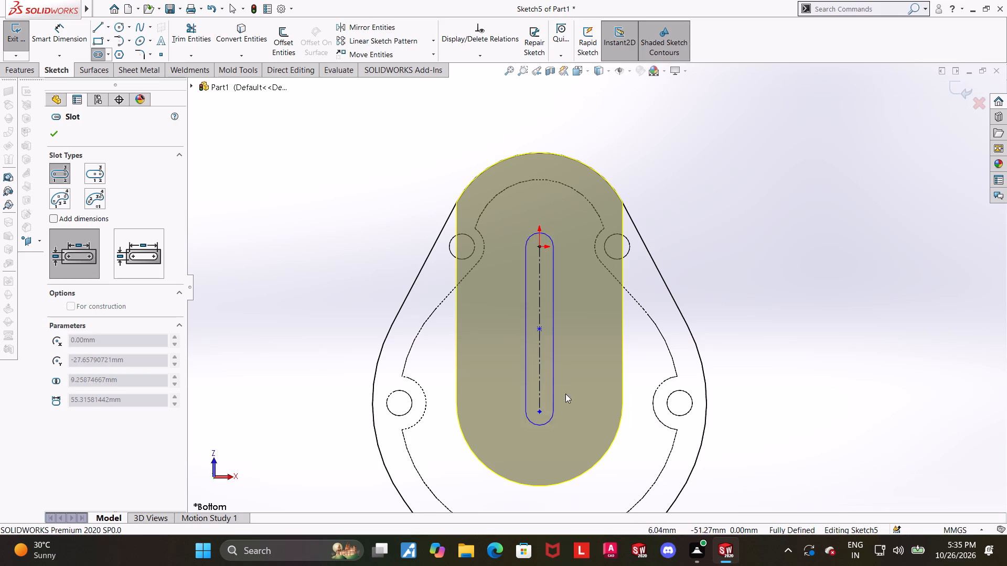
left_click(616, 363)
key("Escape")
Dimension the distance between the slot's two arc centres as 52.5 mm.
left_click_drag(49, 31, 54, 31)
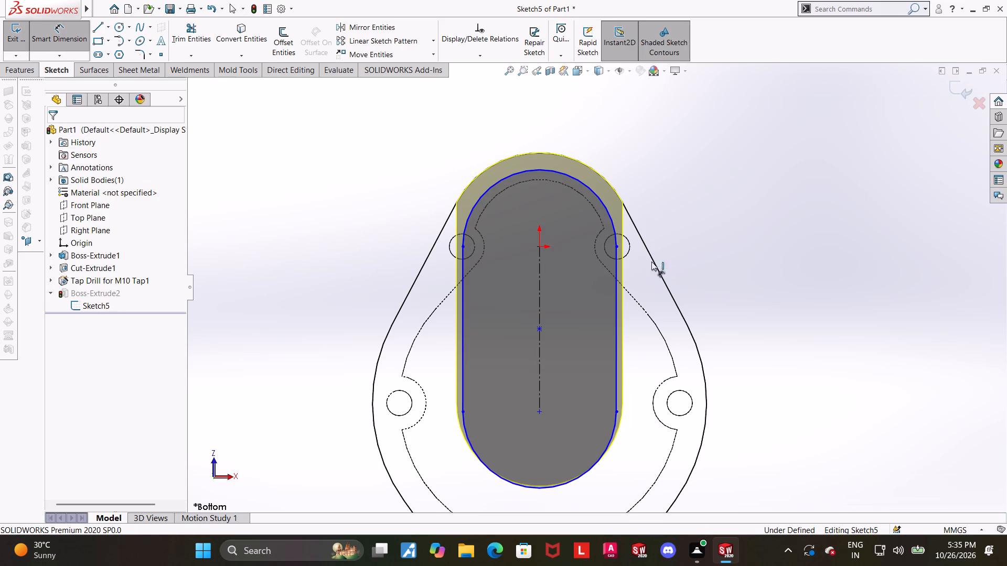
left_click(540, 245)
left_click(540, 414)
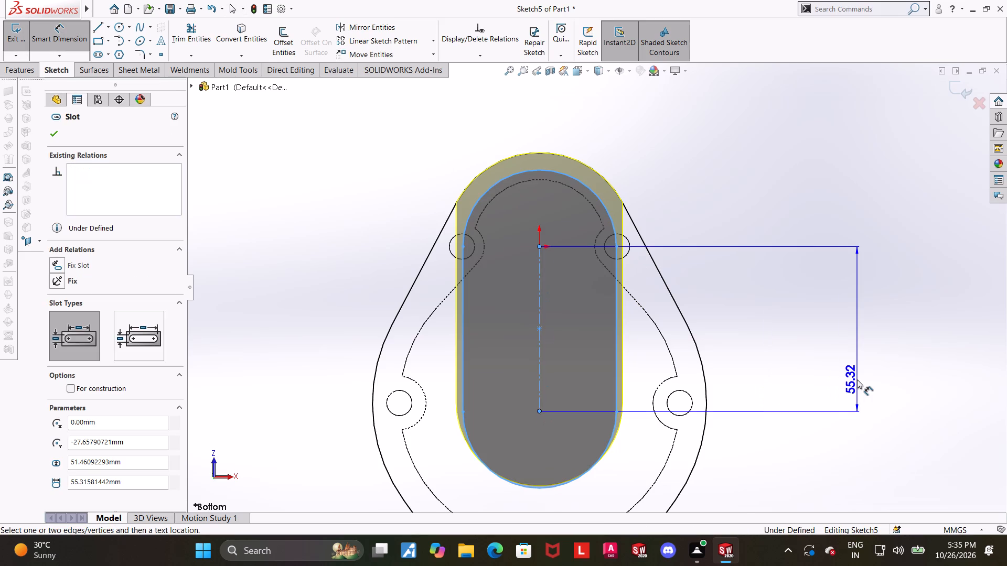
left_click(857, 379)
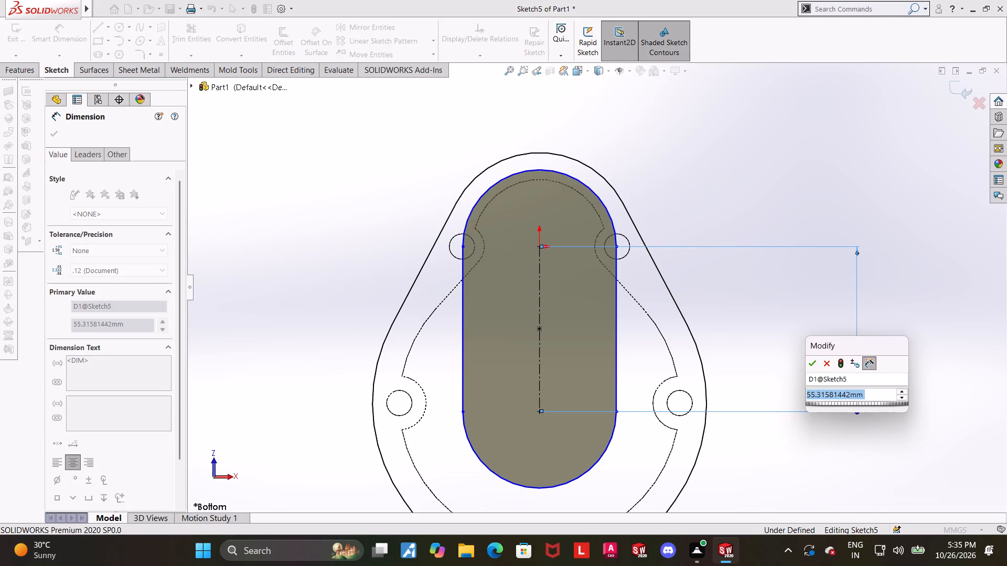
key("5")
key("2")
type(".5")
key("Return")
key("Escape")
key("Escape")
left_click(946, 448)
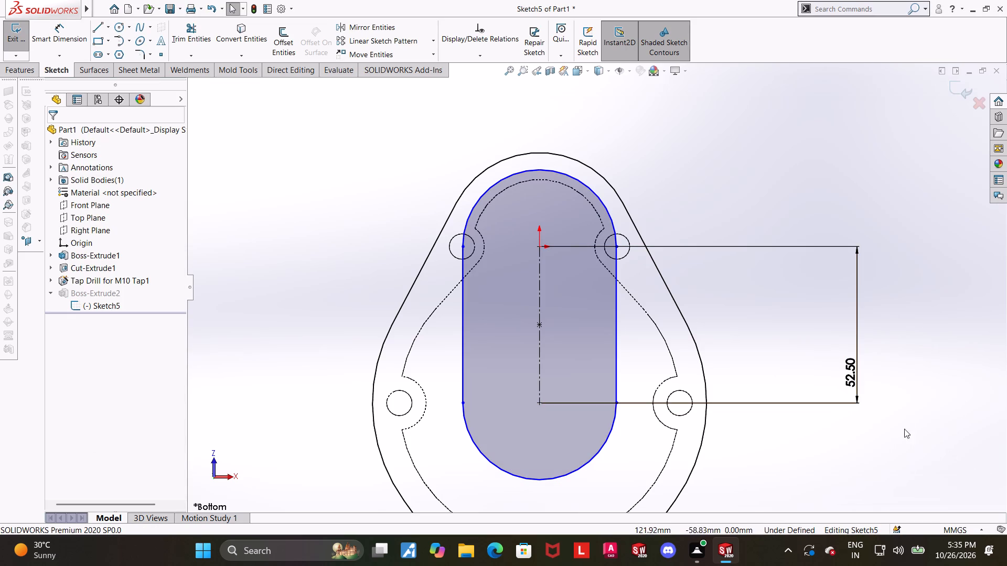
Add a coradial relation between the slot's upper arc and the plate's upper rounded edge.
left_click(595, 191)
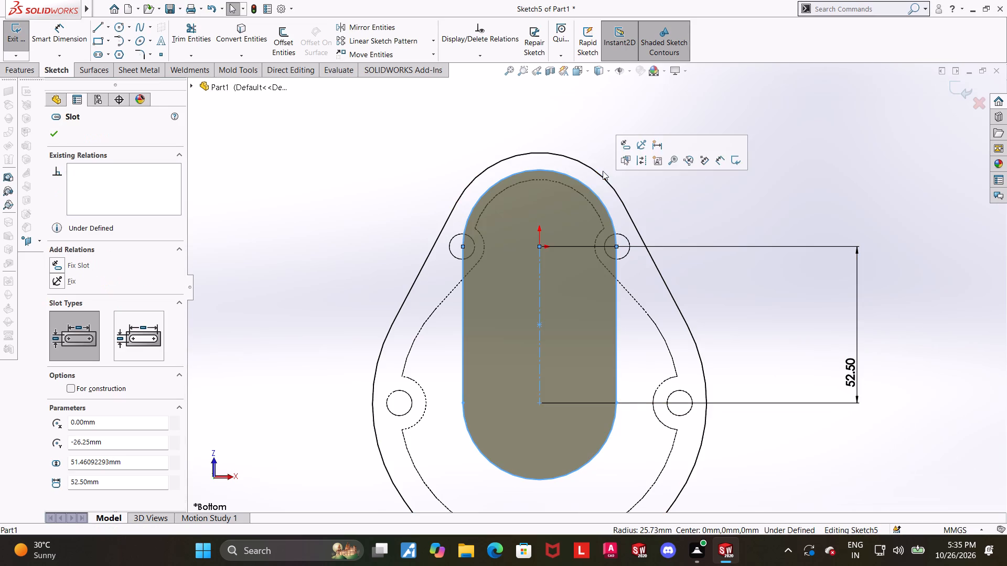
left_click(602, 176, "ctrl")
left_click(406, 220)
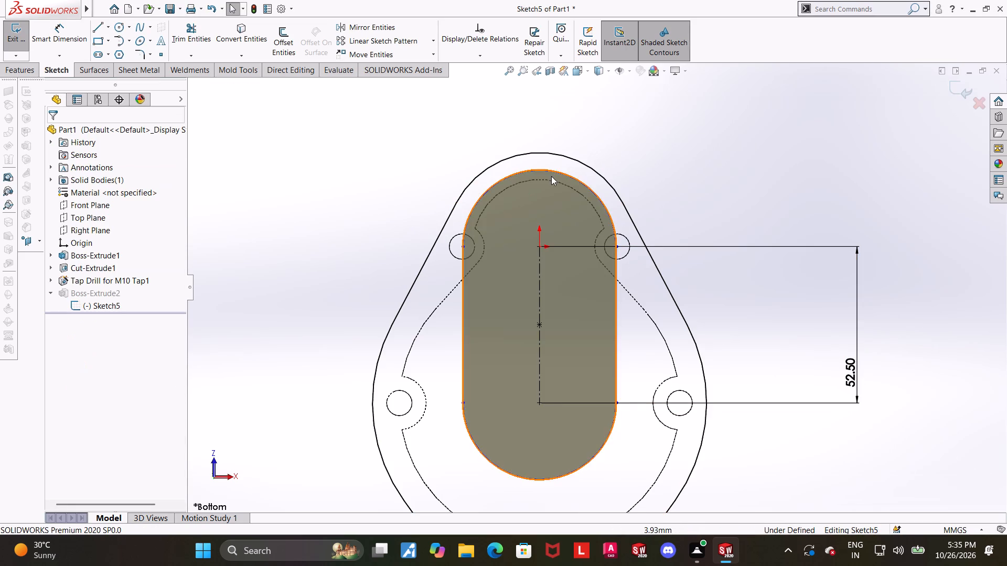
left_click(553, 170)
left_click(559, 155, "ctrl")
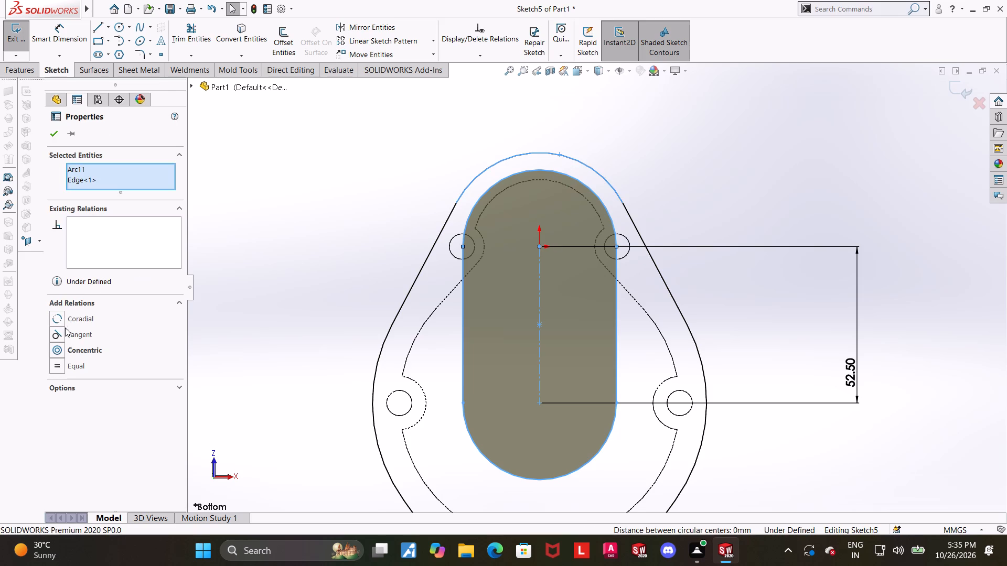
left_click(55, 321)
left_click(668, 186)
left_click(731, 204)
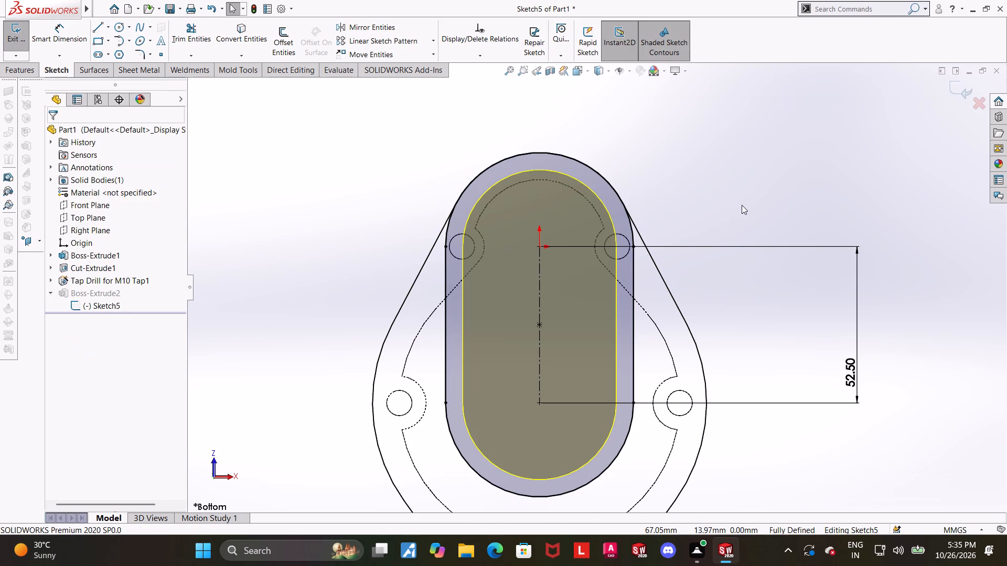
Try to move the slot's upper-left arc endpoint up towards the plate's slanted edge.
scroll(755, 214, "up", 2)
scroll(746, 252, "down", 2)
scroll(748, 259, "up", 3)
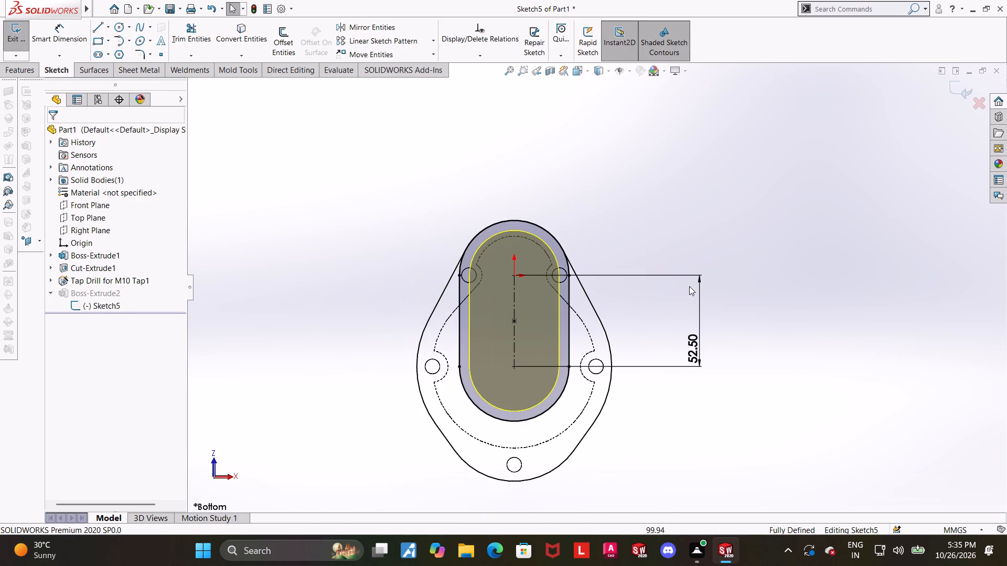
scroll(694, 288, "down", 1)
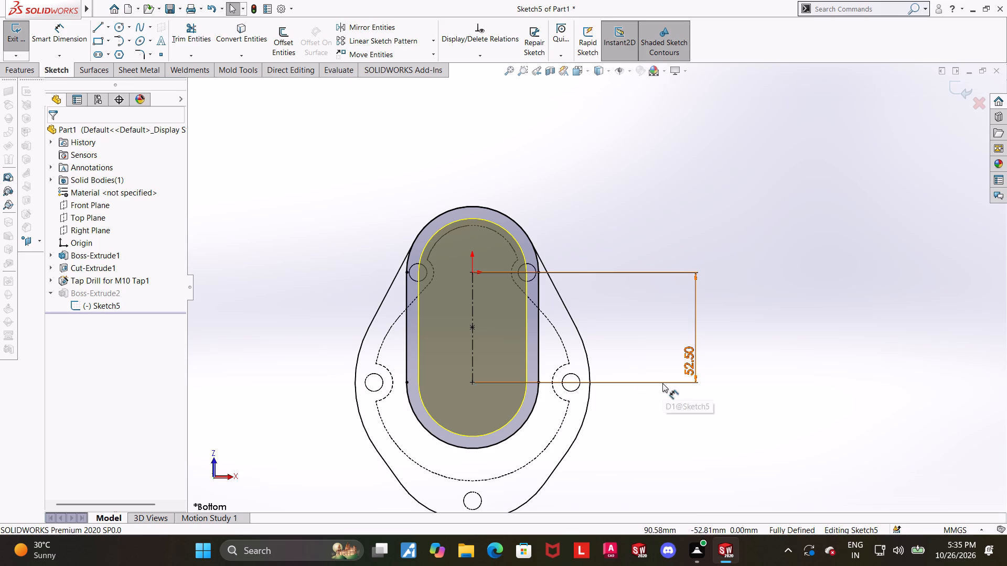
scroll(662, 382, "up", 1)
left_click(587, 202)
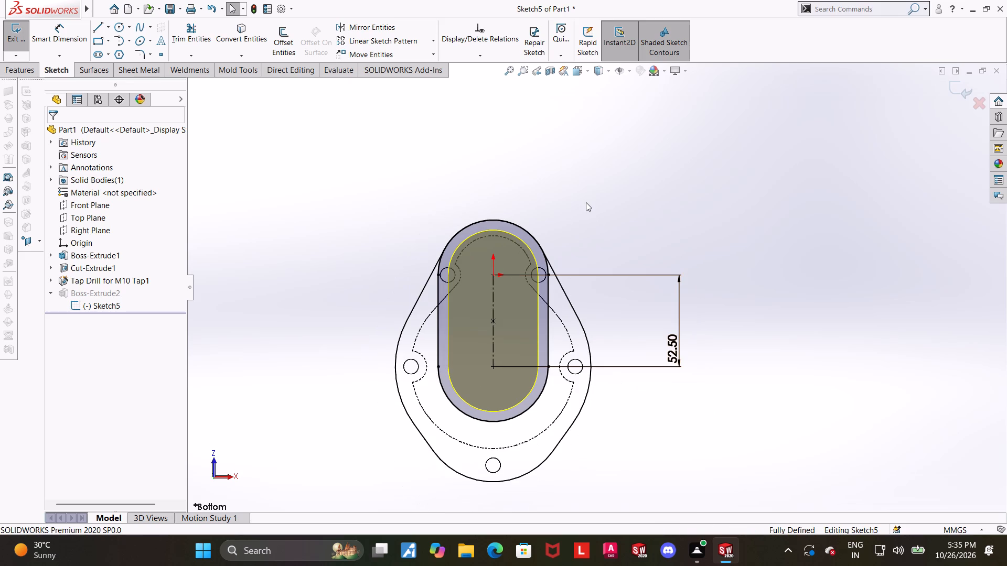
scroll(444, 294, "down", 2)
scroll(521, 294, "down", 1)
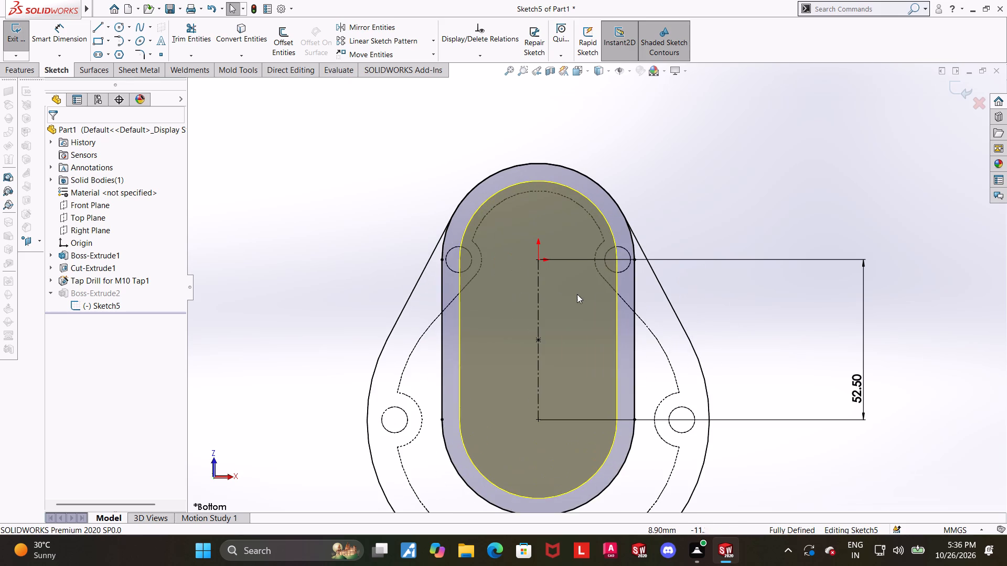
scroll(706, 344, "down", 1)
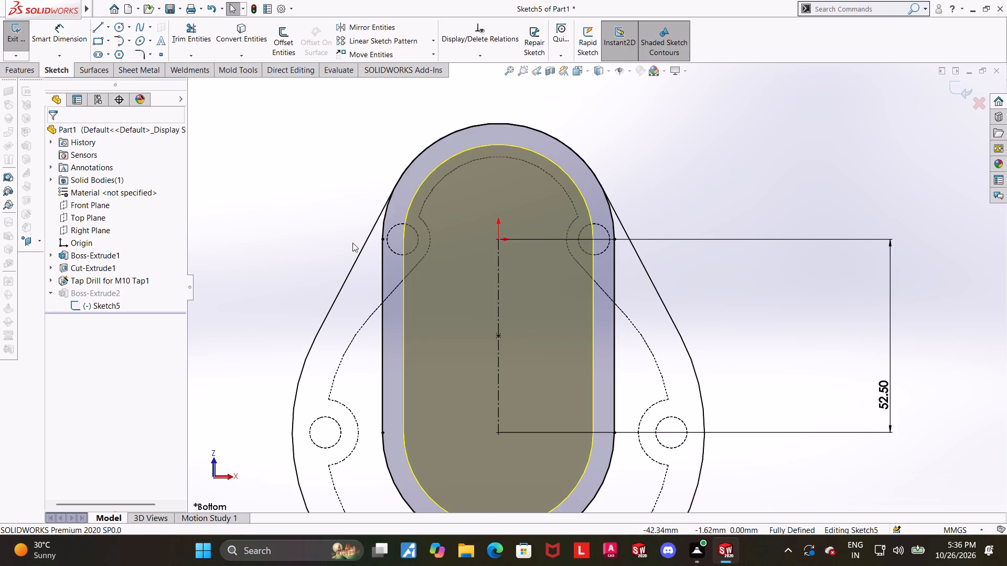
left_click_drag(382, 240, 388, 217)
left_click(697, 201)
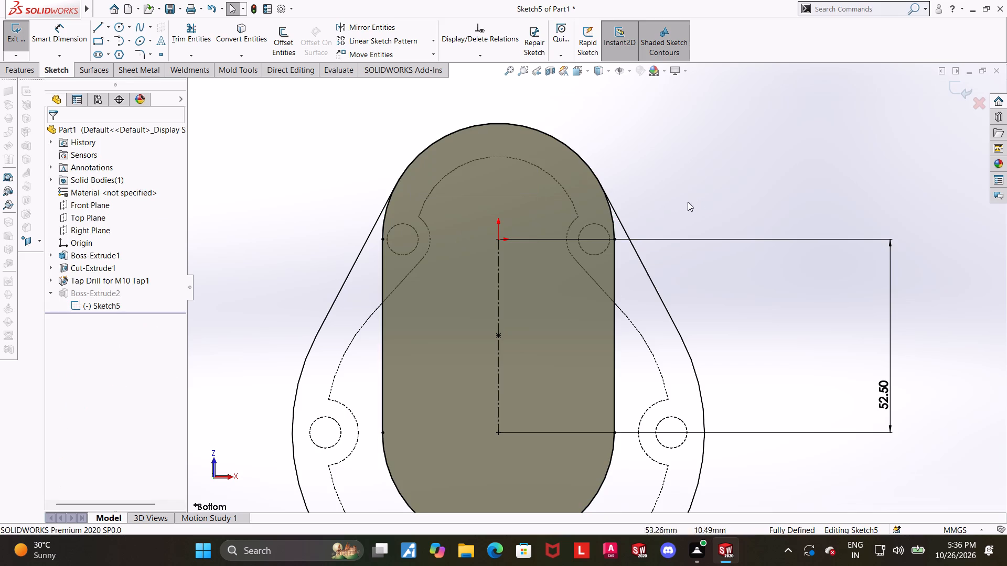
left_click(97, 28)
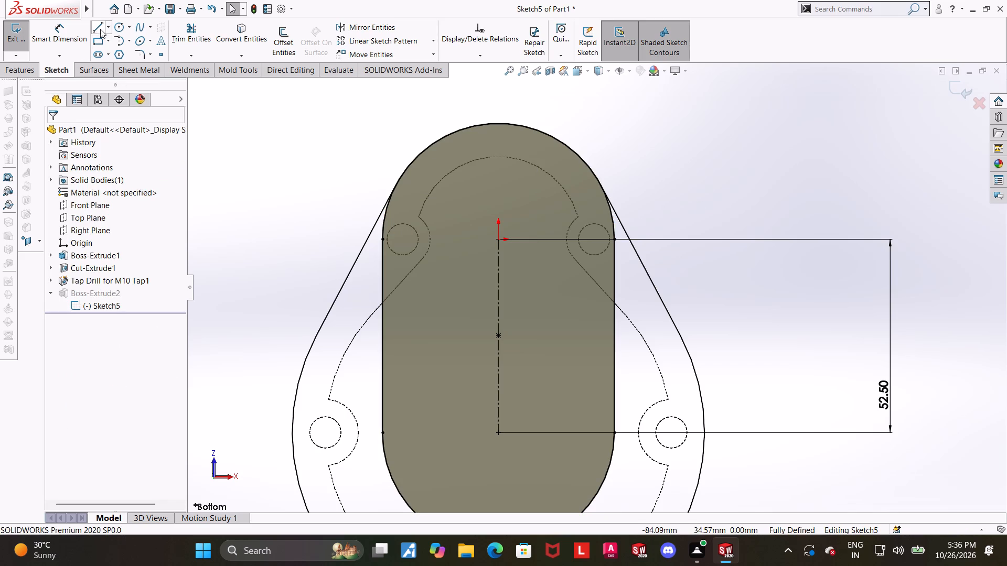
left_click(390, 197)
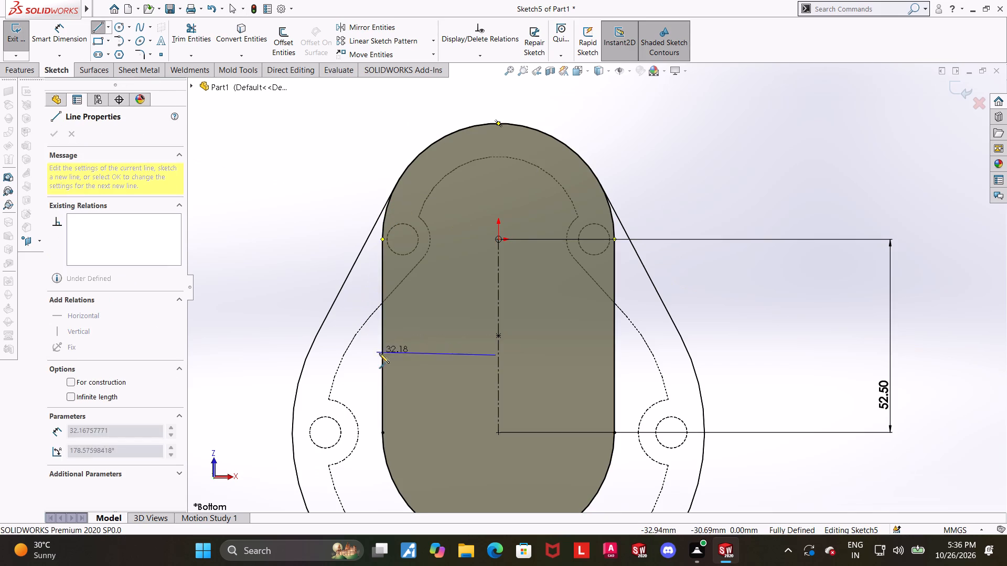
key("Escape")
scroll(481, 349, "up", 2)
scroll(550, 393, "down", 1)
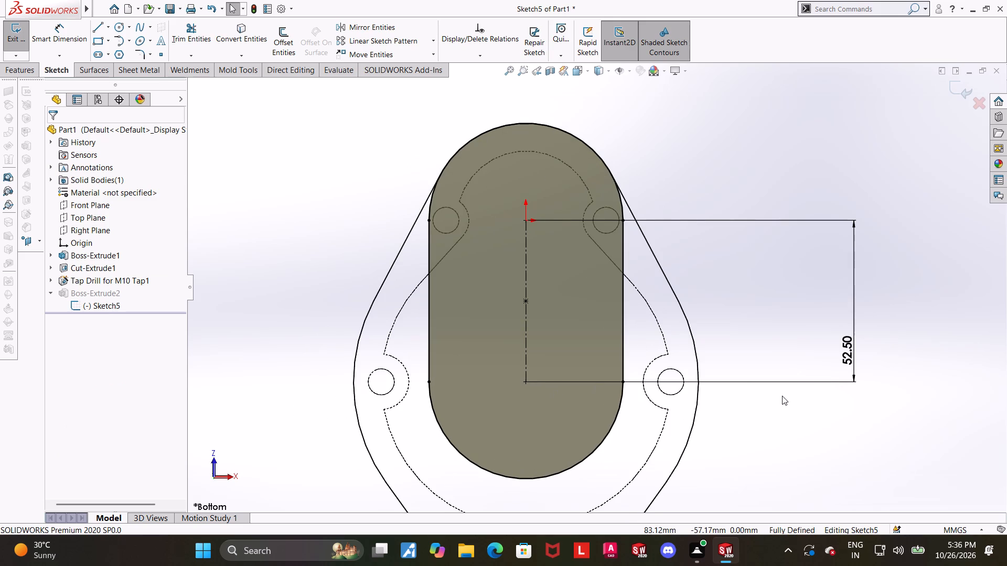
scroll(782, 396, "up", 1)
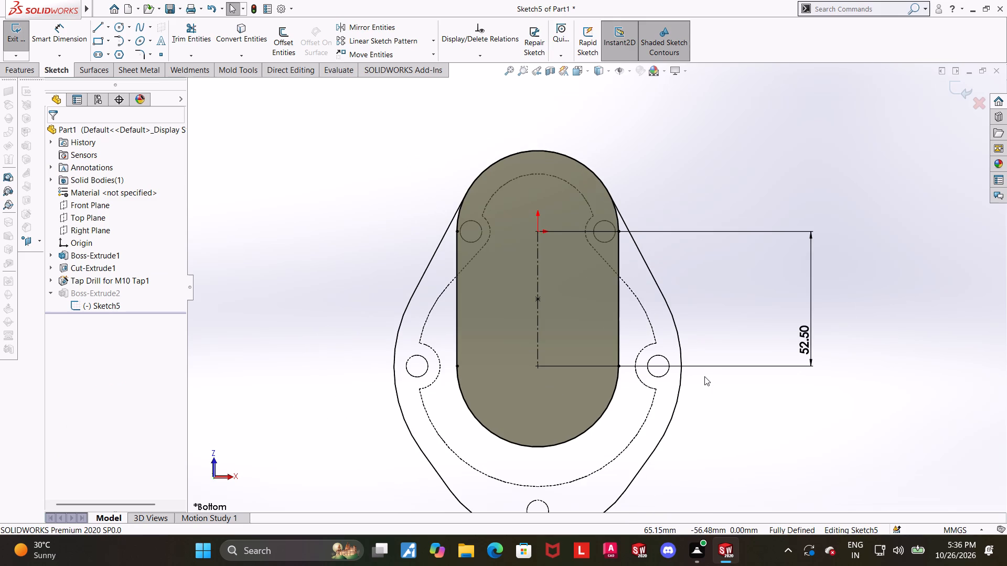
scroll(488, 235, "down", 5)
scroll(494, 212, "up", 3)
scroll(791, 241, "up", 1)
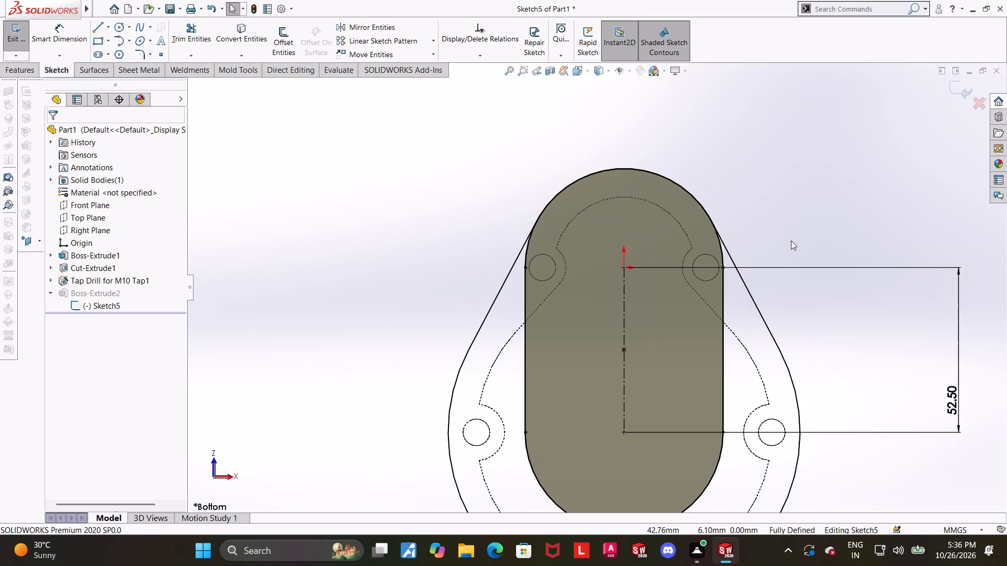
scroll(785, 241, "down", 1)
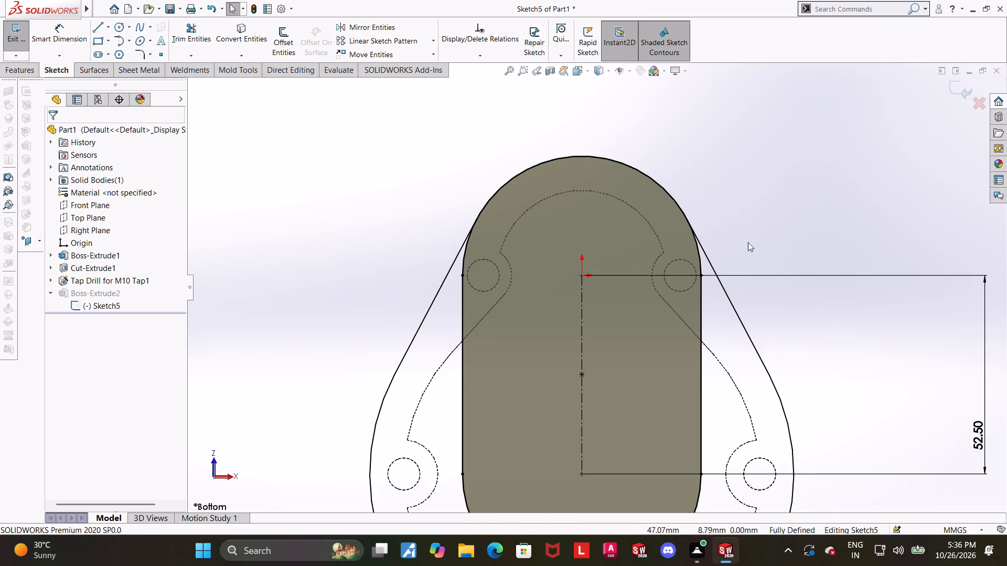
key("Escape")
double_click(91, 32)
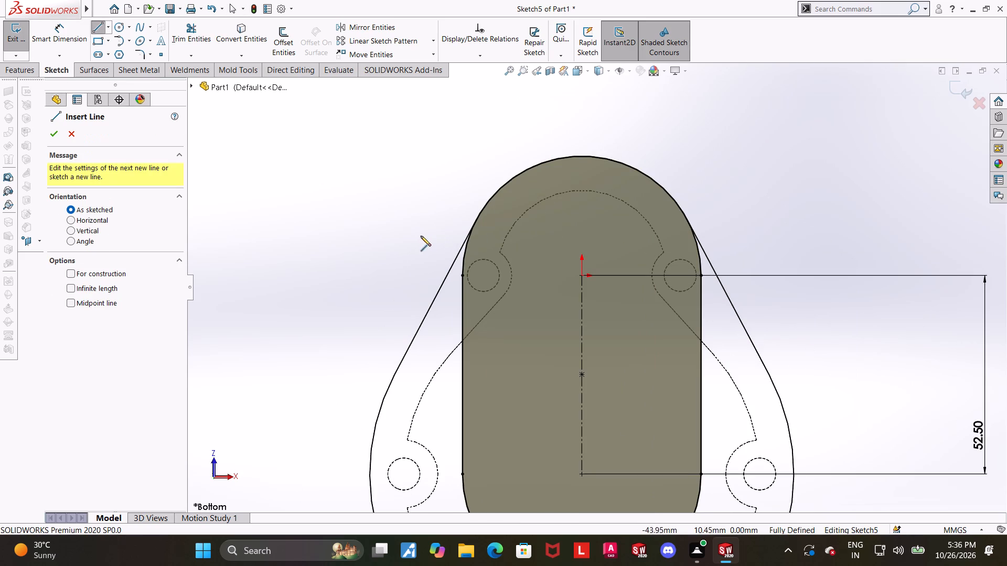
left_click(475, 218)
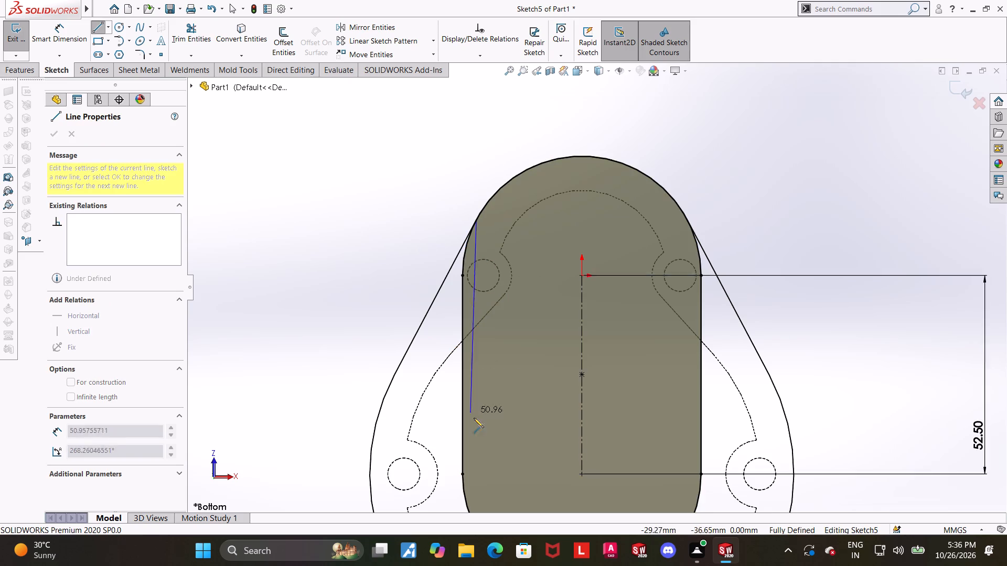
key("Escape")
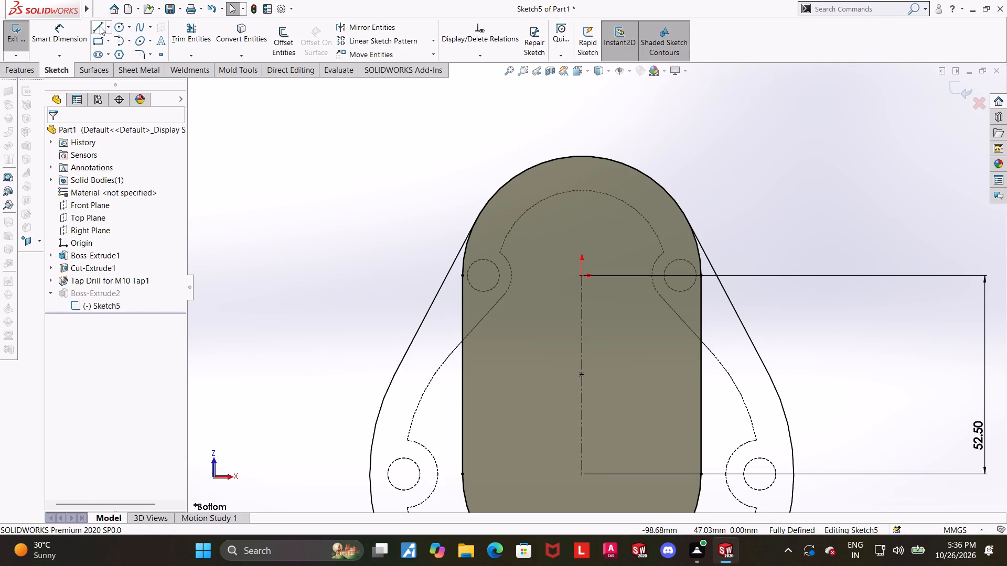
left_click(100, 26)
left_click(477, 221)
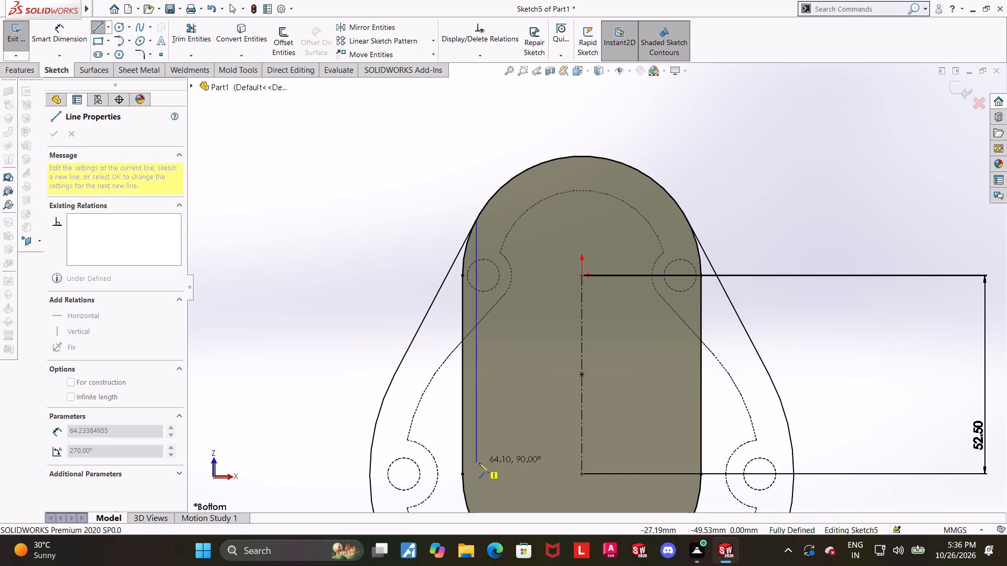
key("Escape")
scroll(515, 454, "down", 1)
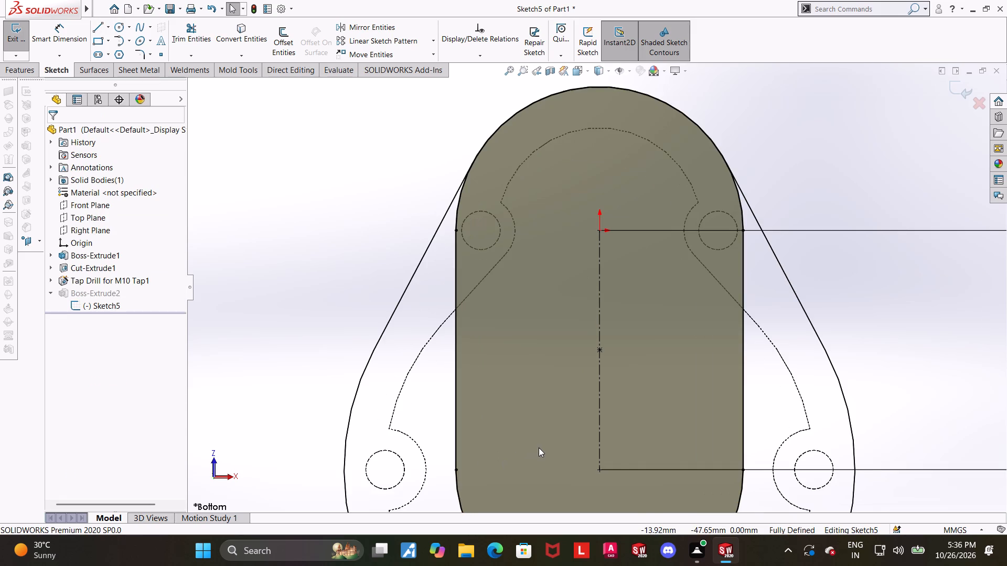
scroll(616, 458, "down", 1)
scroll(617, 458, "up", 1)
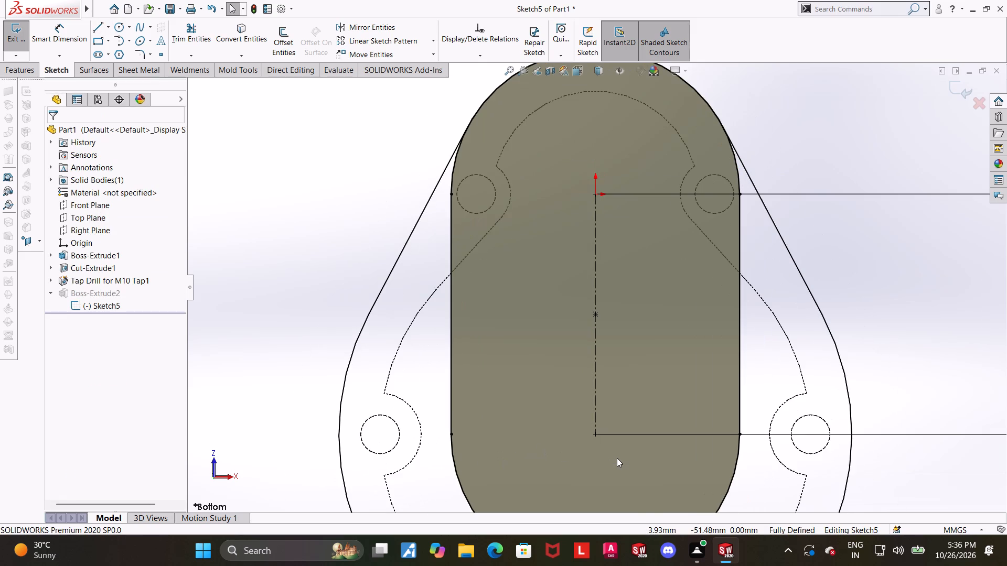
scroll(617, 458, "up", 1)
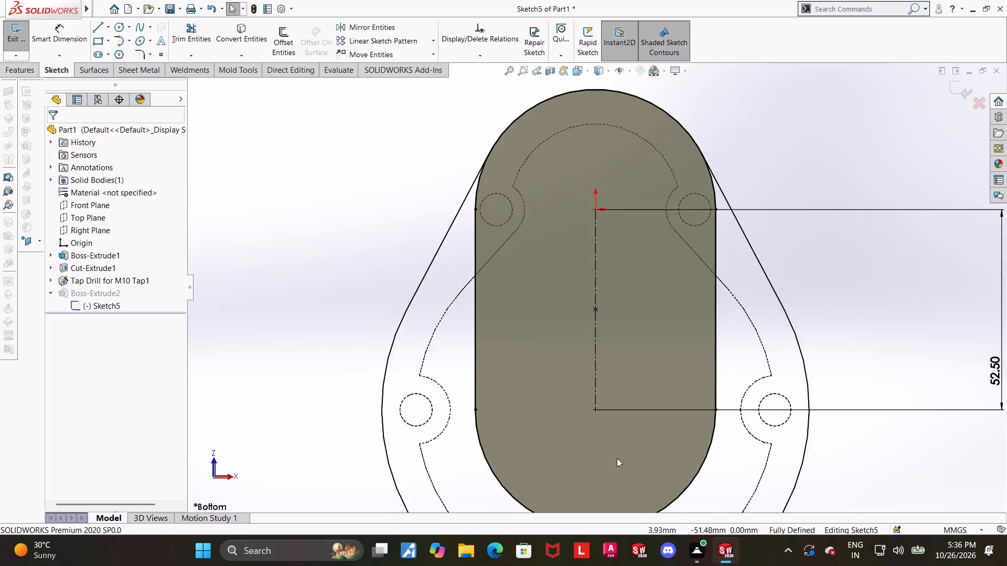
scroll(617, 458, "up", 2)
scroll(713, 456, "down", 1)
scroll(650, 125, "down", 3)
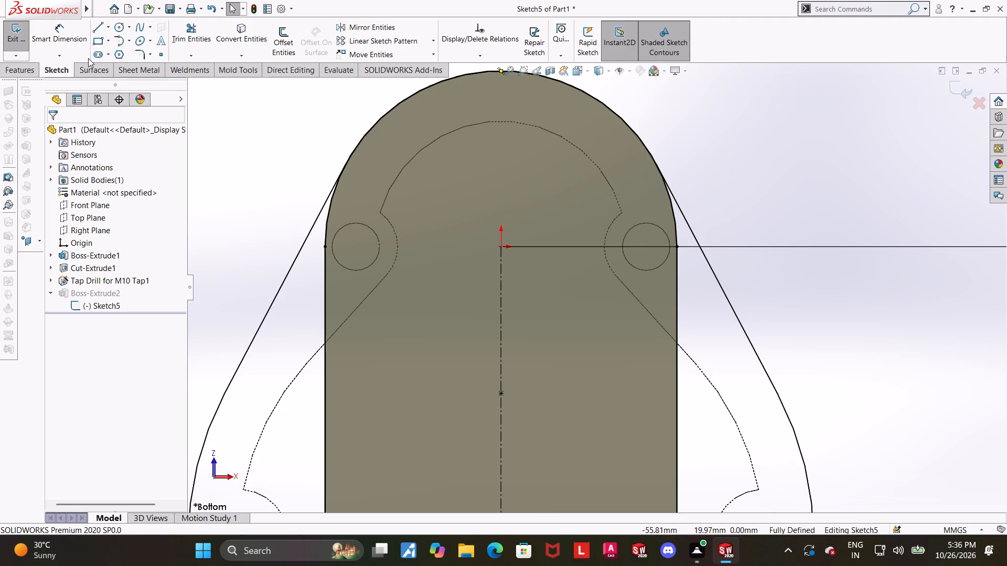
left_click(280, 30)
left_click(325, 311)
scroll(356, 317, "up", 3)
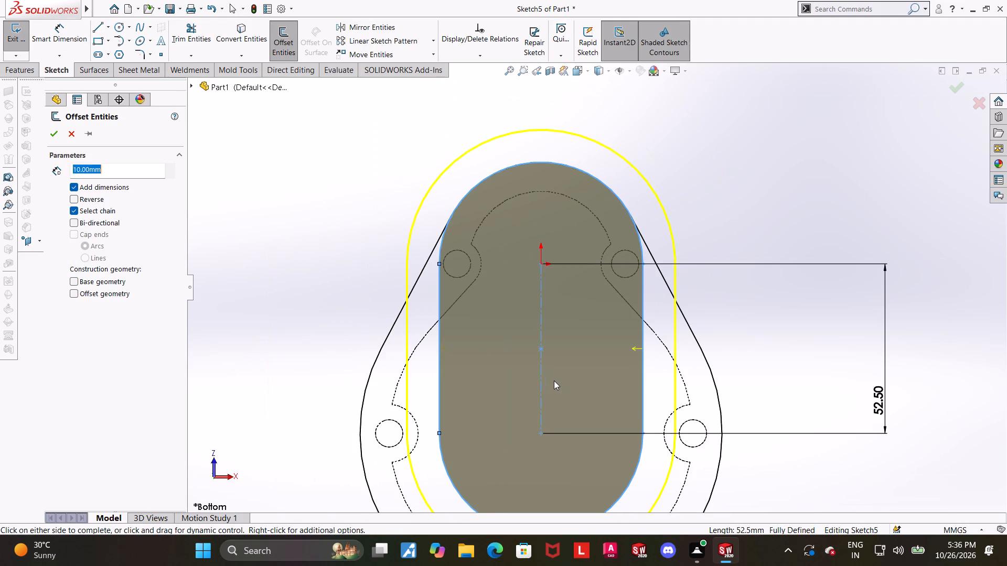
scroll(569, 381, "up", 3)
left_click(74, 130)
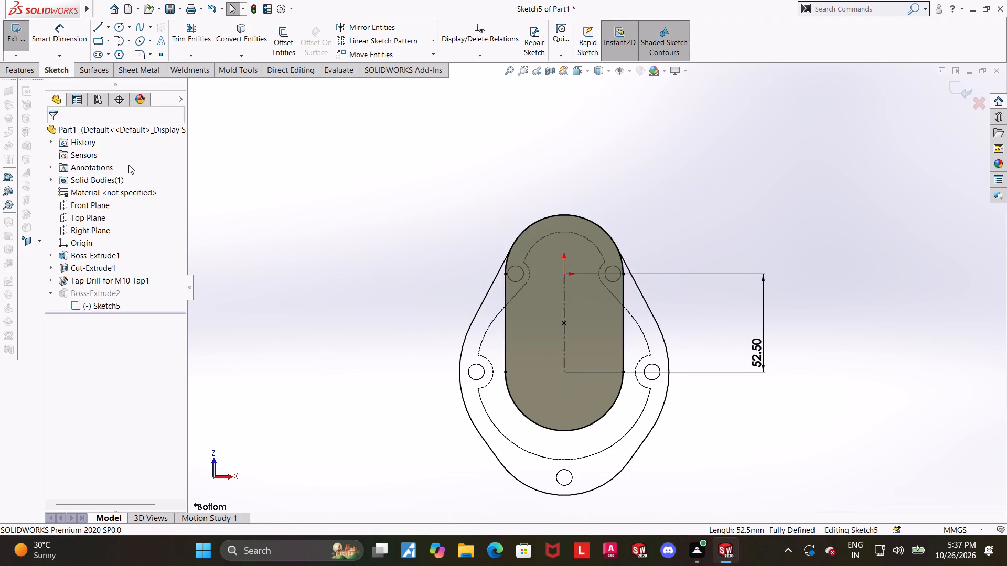
Sketch a 67.2 mm vertical line down from where the plate's upper-left slanted edge meets the rounded edge, ending level with the slot's lower arc centre.
left_click(101, 26)
scroll(609, 387, "down", 2)
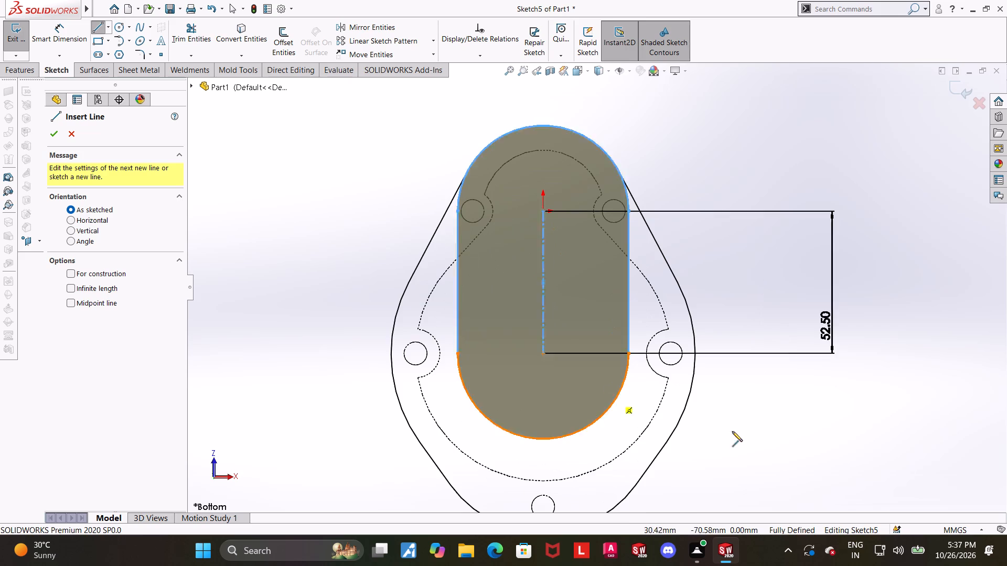
scroll(678, 343, "down", 1)
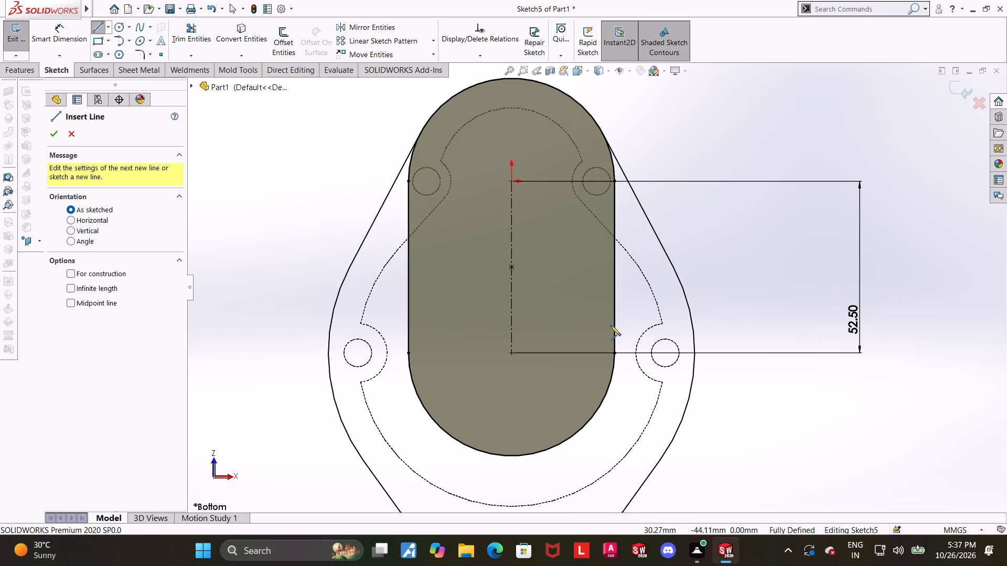
scroll(608, 320, "down", 2)
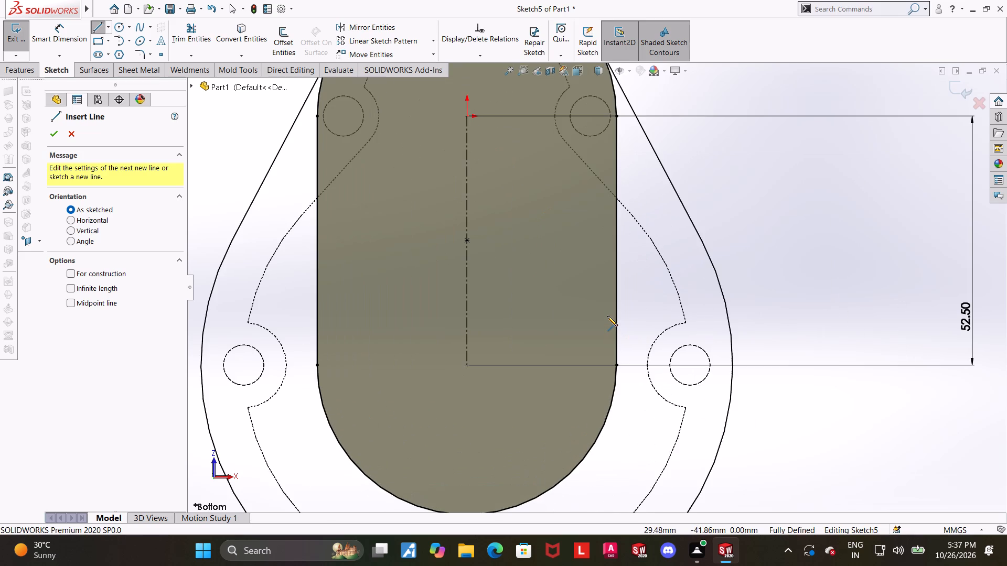
scroll(607, 316, "up", 3)
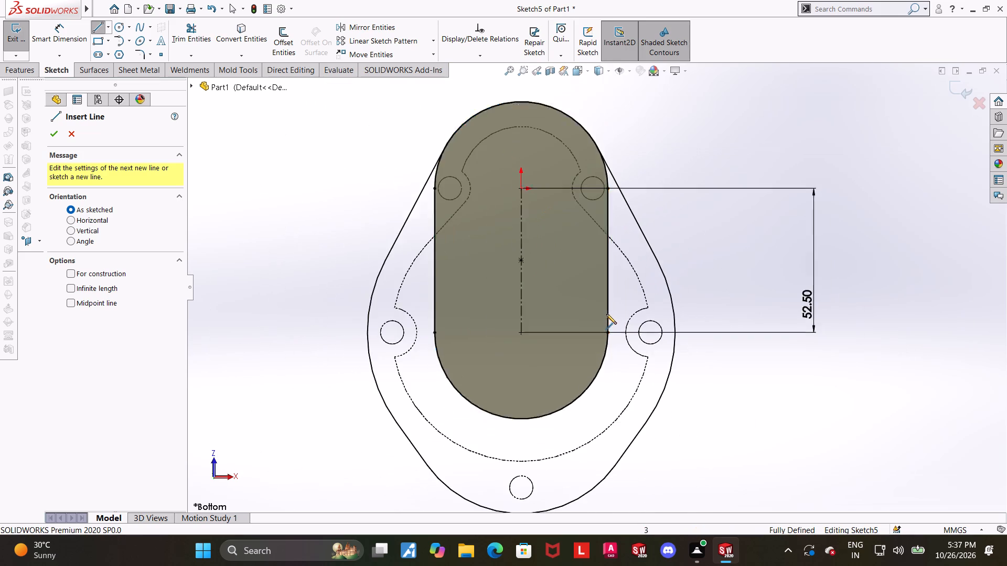
scroll(612, 211, "down", 1)
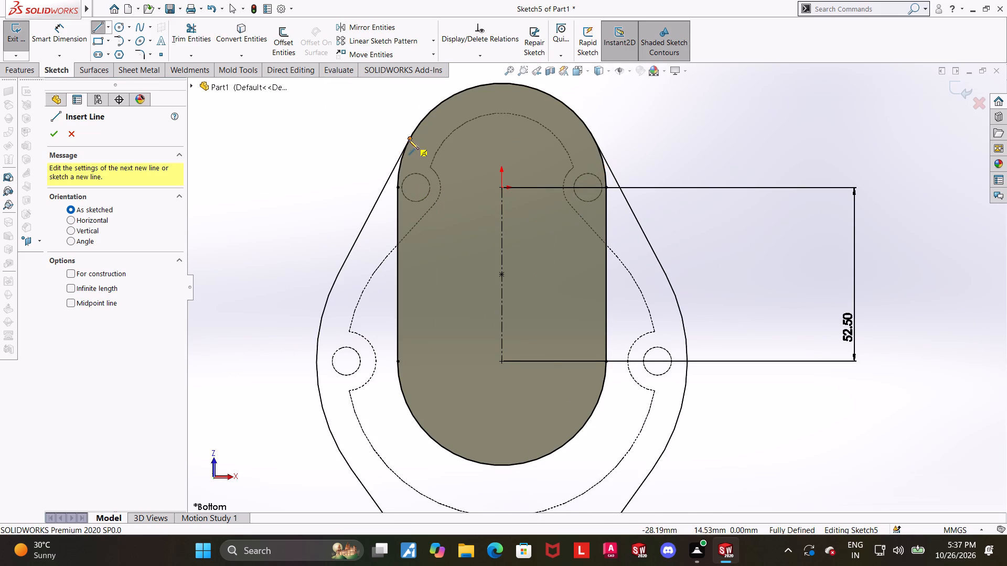
left_click(409, 138)
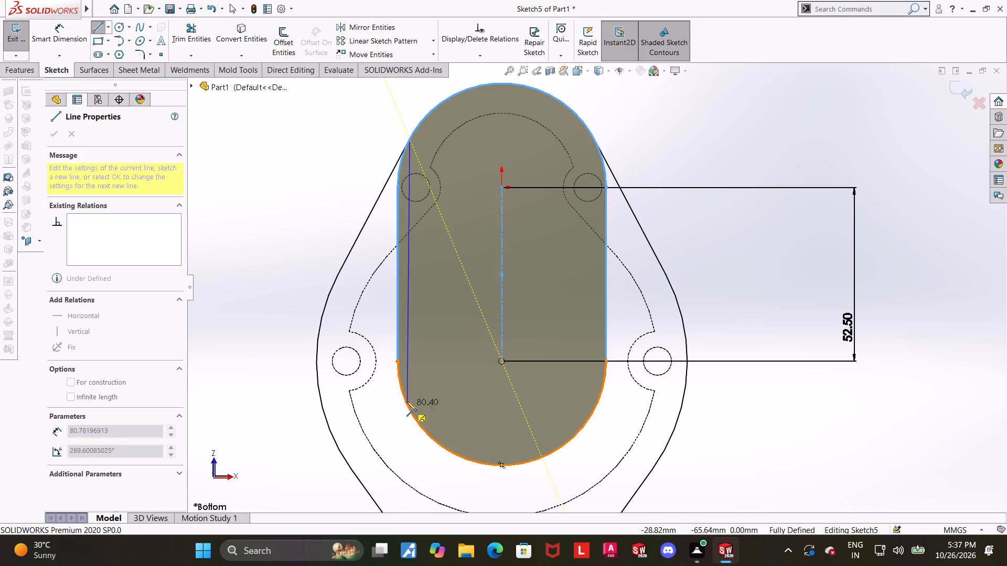
left_click(408, 362)
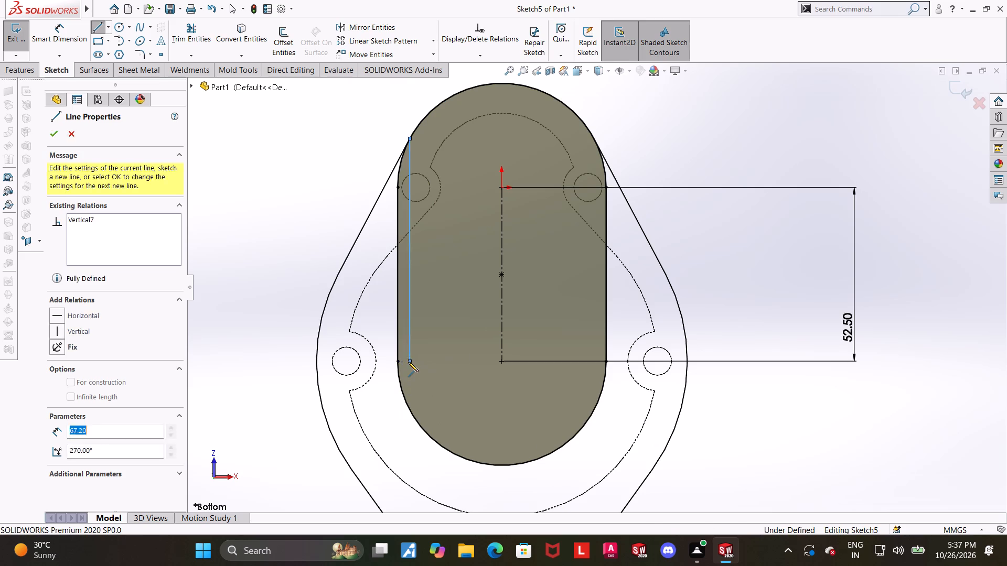
key("Escape")
key("Escape")
Trim away the slot's left side line, the upper arc portion left of the new vertical line, and the lower arc.
left_click(190, 41)
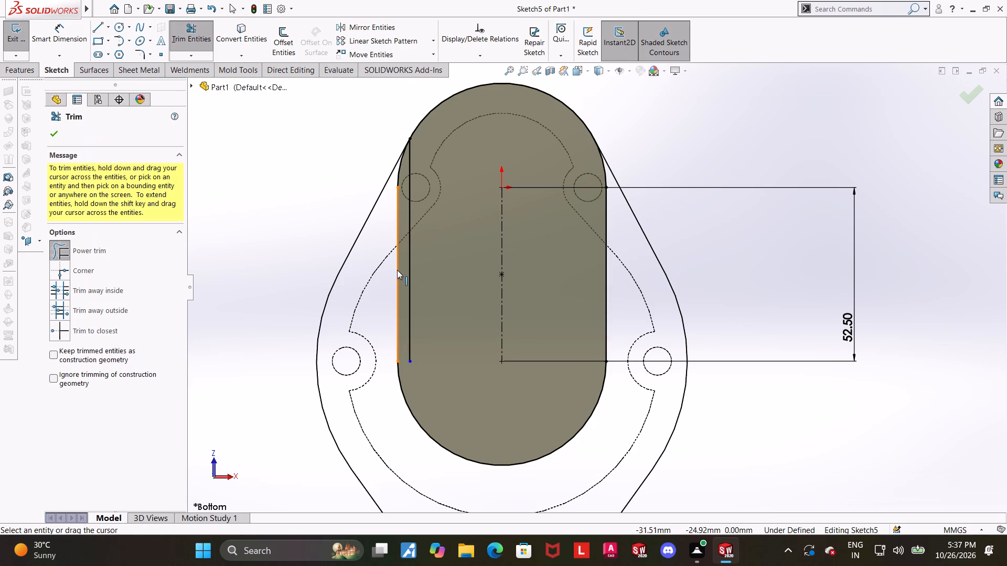
left_click(397, 270)
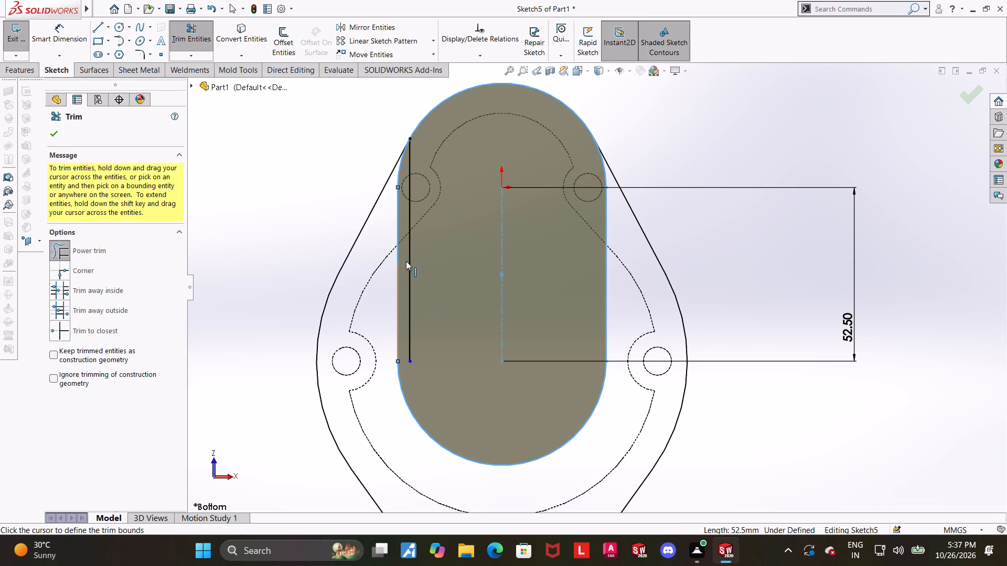
left_click_drag(406, 262, 391, 263)
left_click(541, 278)
scroll(405, 228, "down", 2)
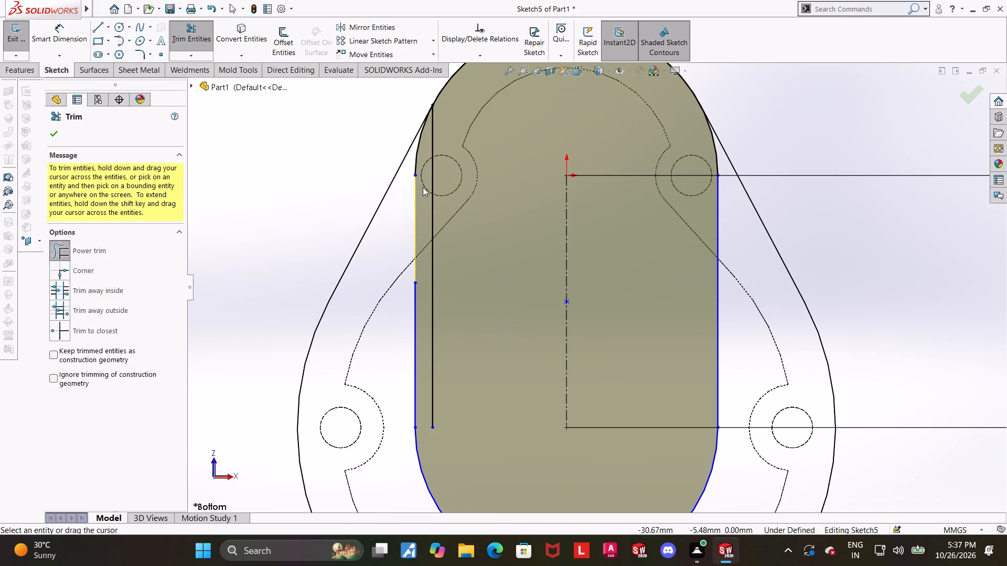
left_click_drag(423, 166, 408, 157)
left_click_drag(421, 322, 408, 325)
scroll(418, 368, "up", 3)
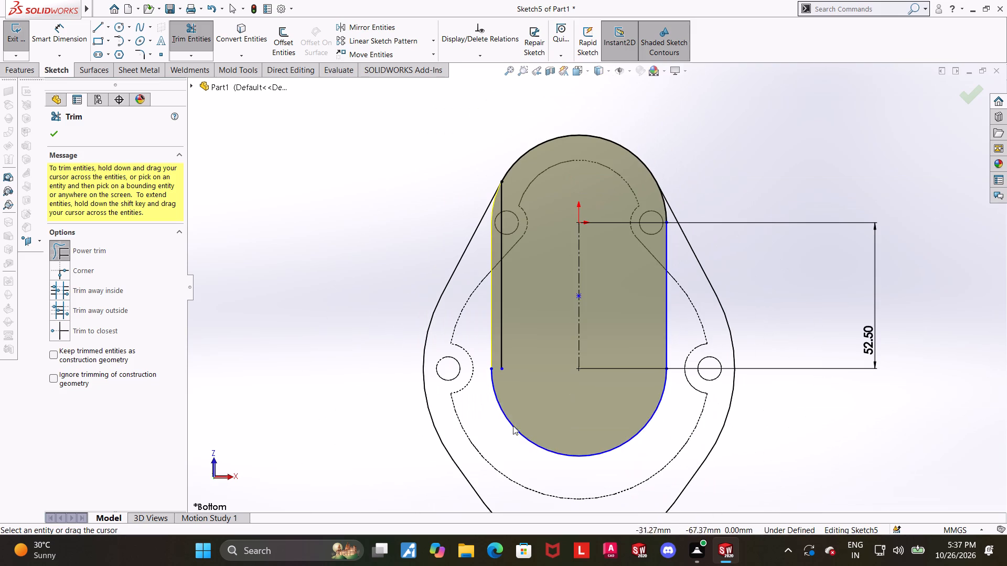
left_click_drag(563, 442, 541, 477)
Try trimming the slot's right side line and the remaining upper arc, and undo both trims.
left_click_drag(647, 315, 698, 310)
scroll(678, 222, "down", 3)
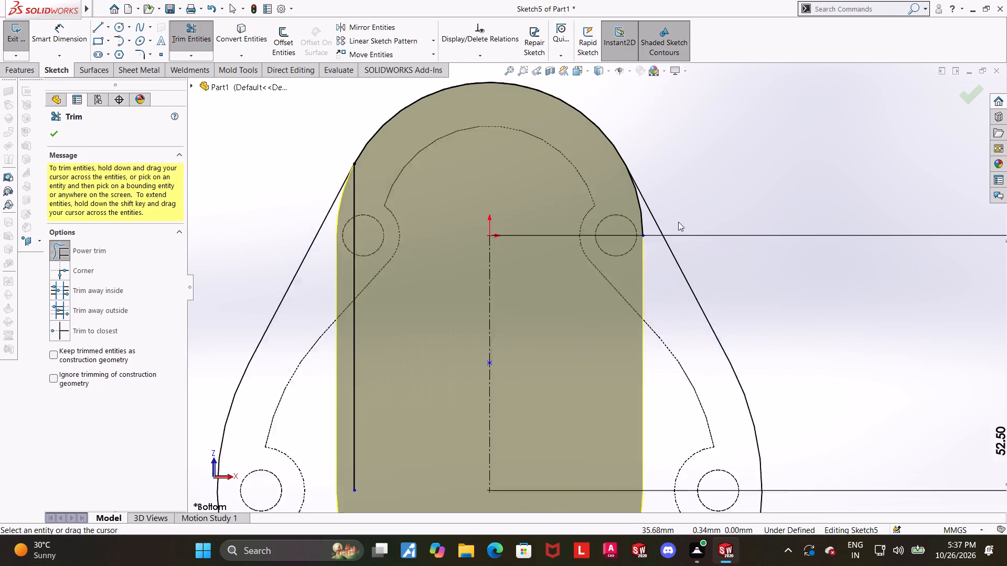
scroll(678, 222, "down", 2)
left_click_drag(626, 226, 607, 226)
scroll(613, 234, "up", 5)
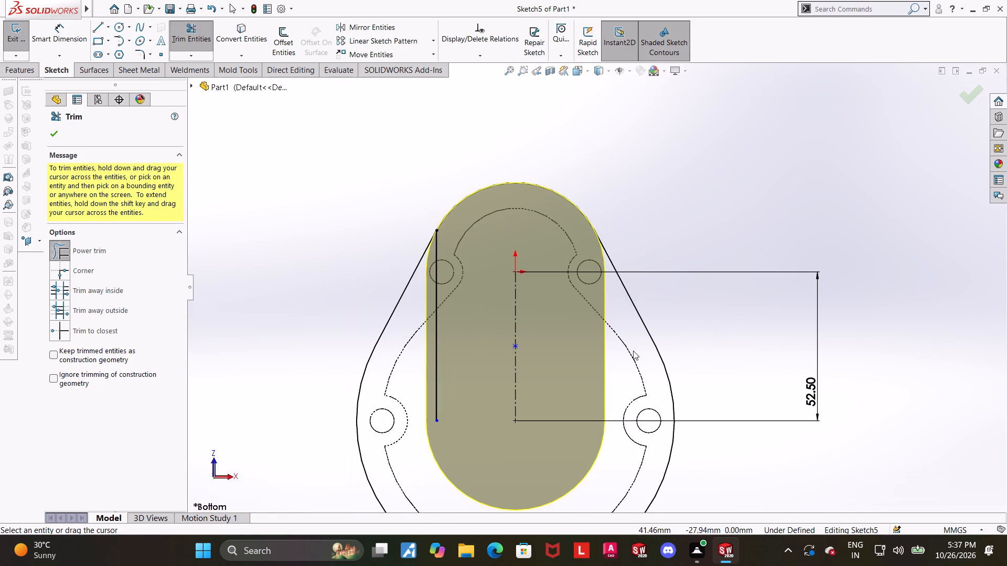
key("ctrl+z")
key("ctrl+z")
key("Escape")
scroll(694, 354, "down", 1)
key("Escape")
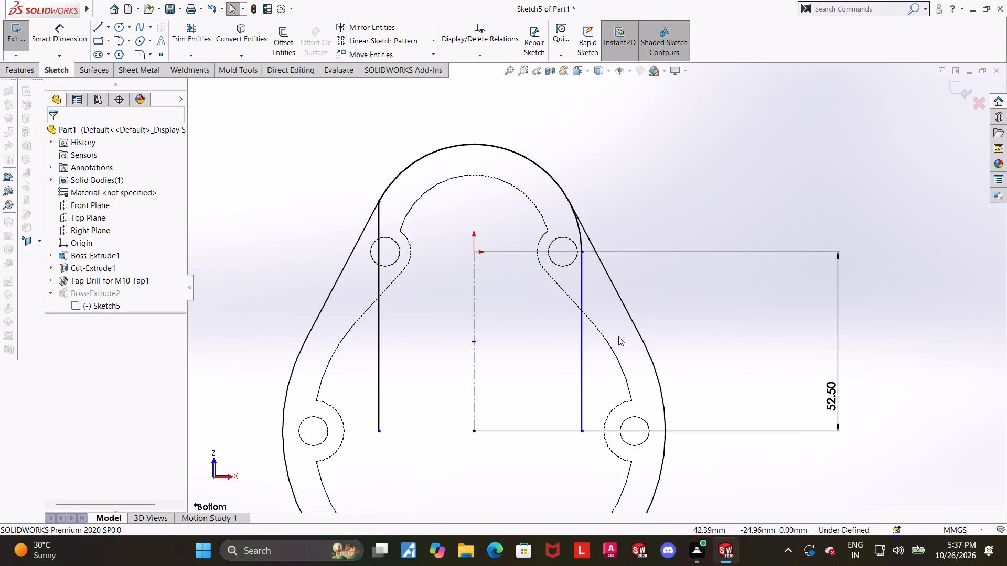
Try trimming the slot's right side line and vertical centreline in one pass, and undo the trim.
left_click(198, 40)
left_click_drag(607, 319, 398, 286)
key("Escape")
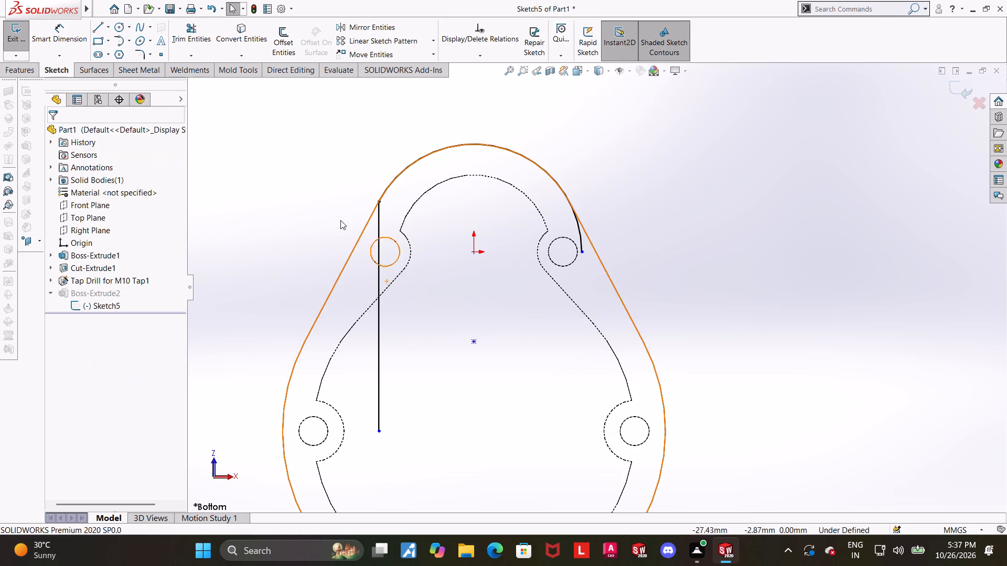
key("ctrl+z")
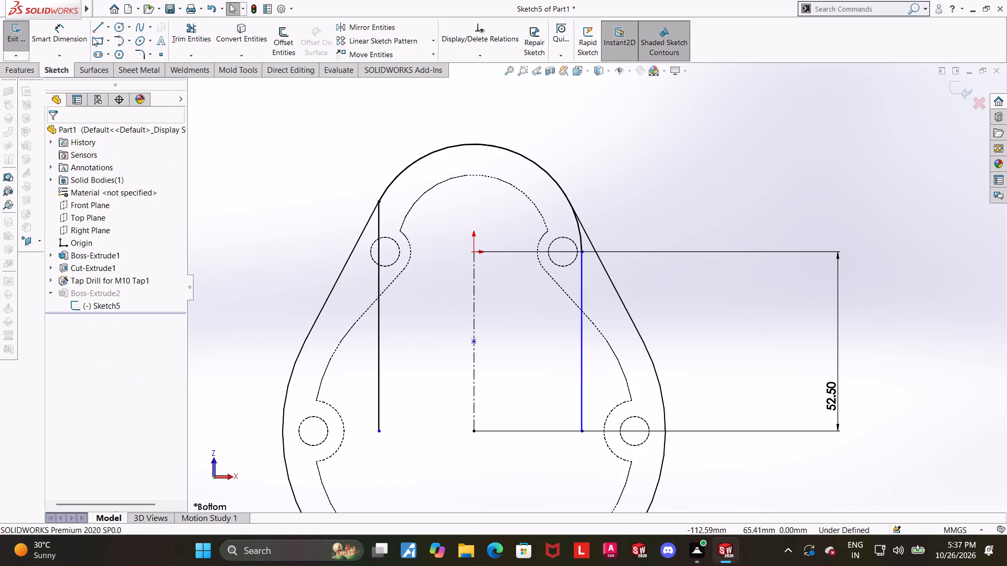
Trim away only the slot's right side line, keeping the centreline.
scroll(622, 220, "up", 2)
key("Escape")
scroll(604, 338, "down", 1)
key("Escape")
left_click(200, 38)
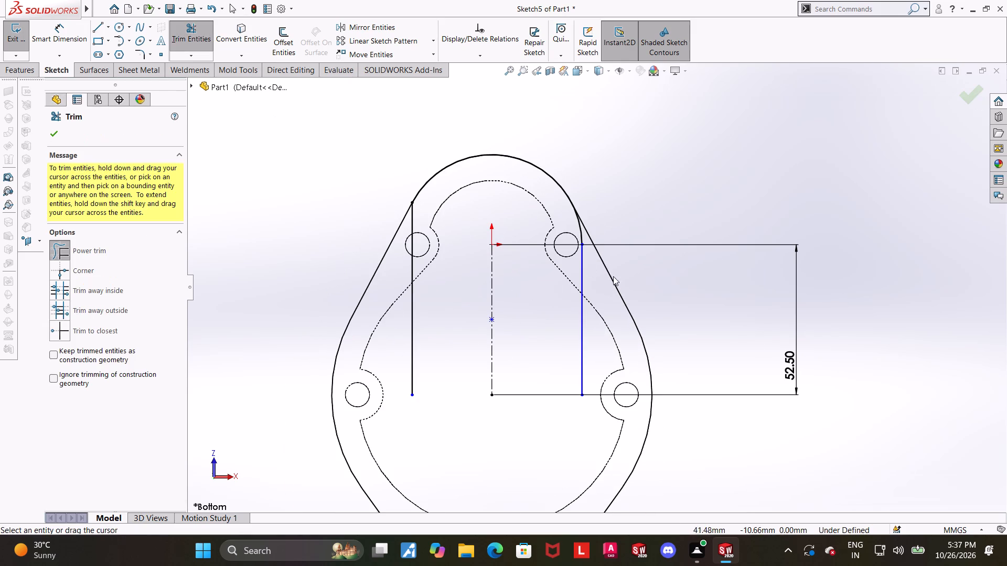
left_click_drag(603, 272, 573, 267)
key("Escape")
key("Escape")
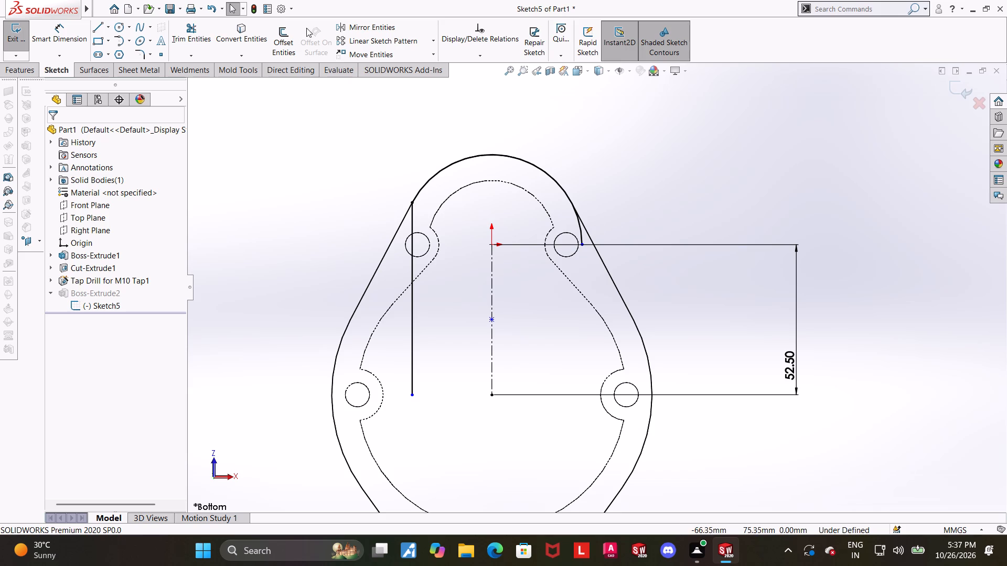
Mirror the left vertical line about the slot's vertical centreline as a copy.
double_click(391, 27)
left_click(413, 293)
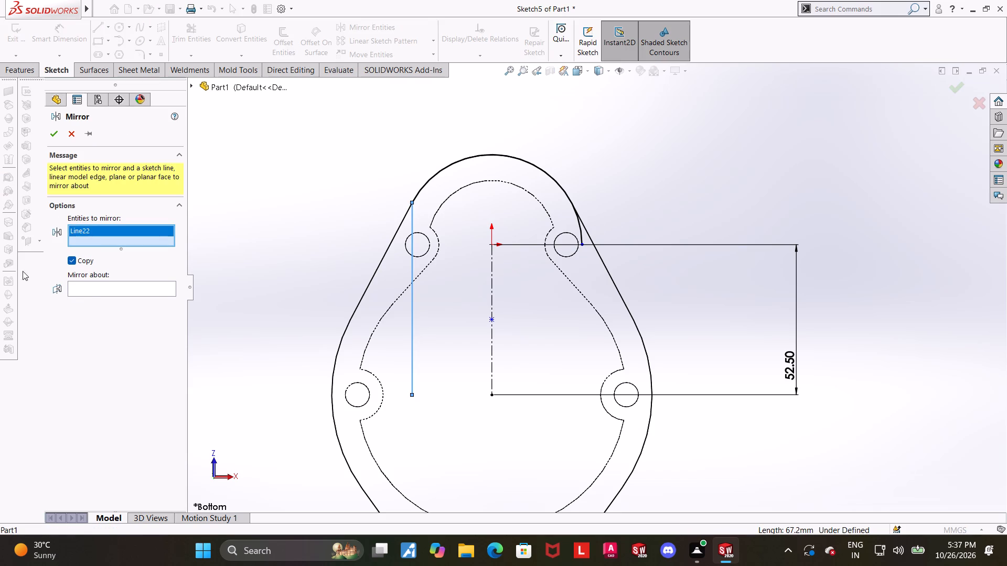
double_click(92, 291)
left_click(493, 330)
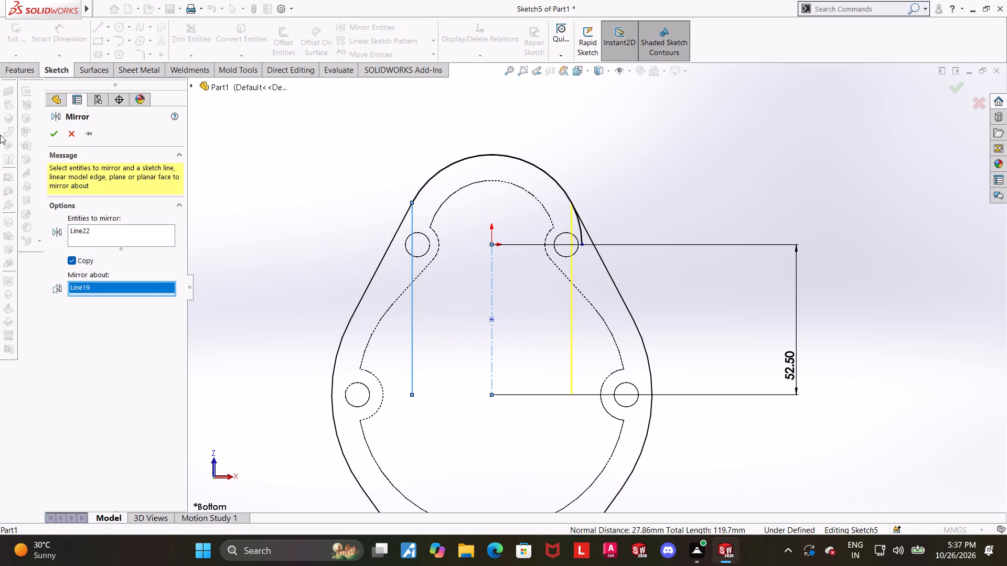
left_click(59, 137)
key("Escape")
key("Escape")
Trim the excess of the upper arc extending beyond the mirrored right vertical line.
scroll(626, 290, "down", 3)
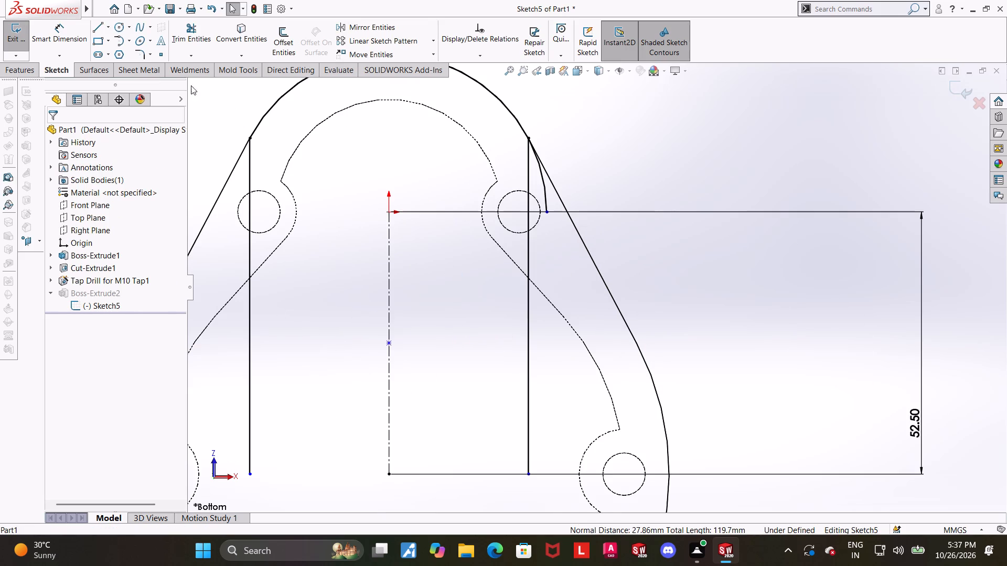
left_click(198, 28)
scroll(583, 157, "down", 2)
left_click_drag(549, 160, 515, 196)
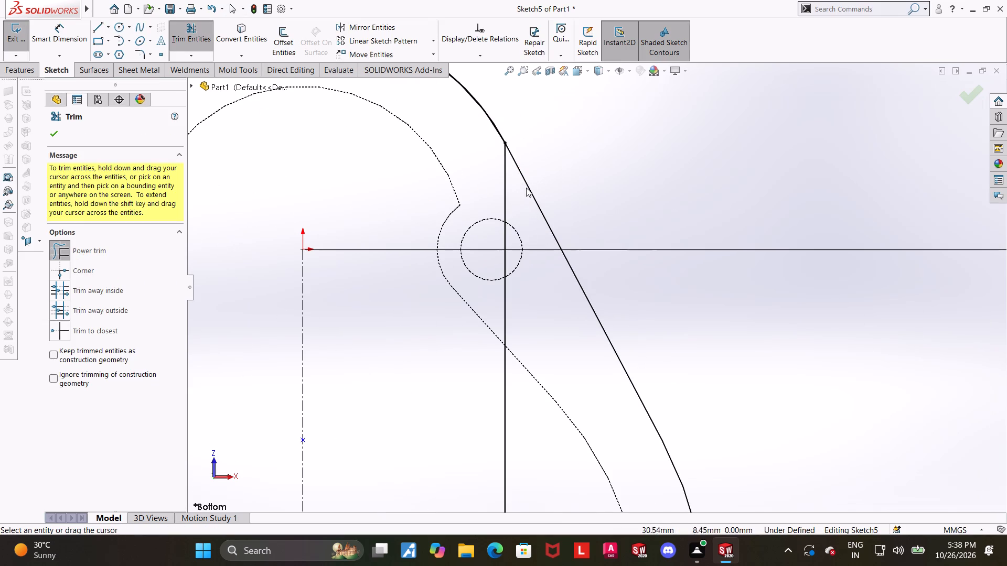
scroll(526, 188, "up", 5)
scroll(601, 296, "up", 5)
scroll(572, 393, "down", 2)
key("Escape")
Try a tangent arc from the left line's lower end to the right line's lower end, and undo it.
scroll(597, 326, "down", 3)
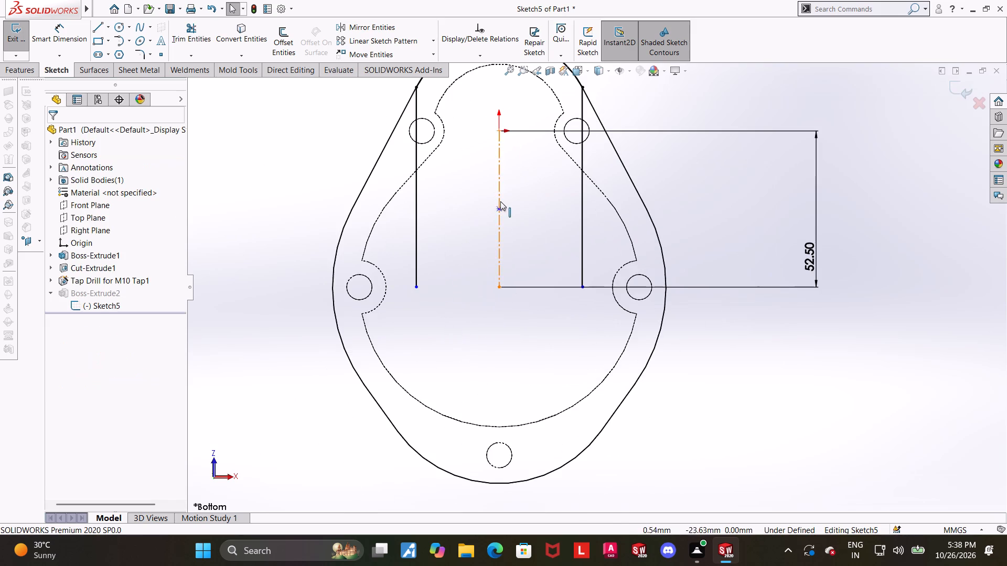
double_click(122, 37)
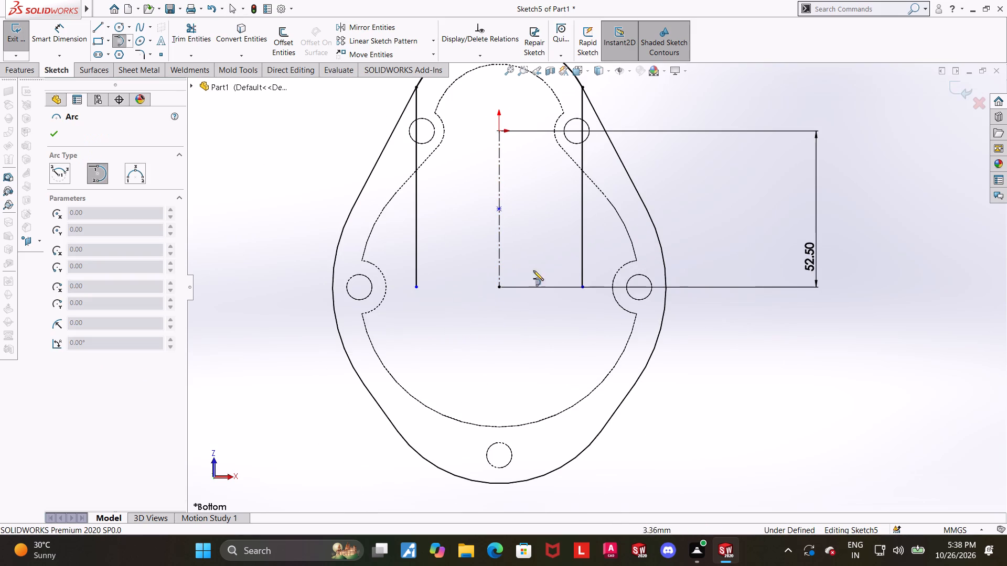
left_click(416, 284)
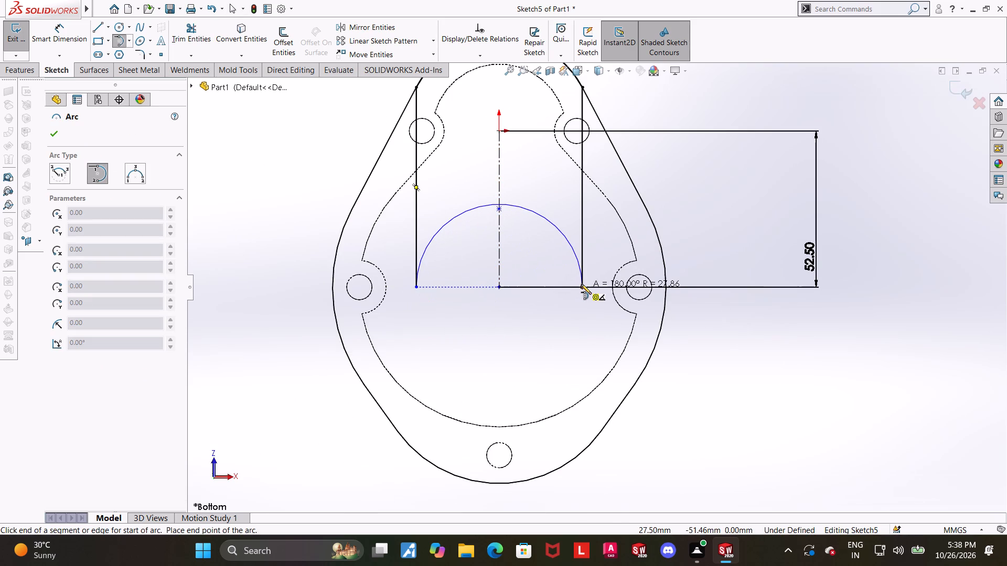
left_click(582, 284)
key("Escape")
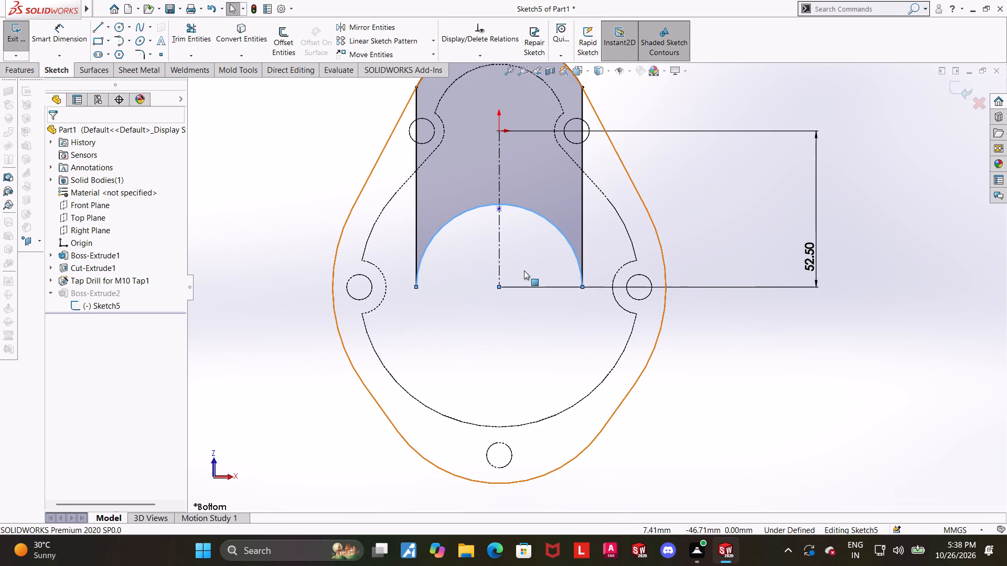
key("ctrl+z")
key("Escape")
Close the slot's lower end with a downward-bulging tangent arc from the left line's lower end to the right line's lower end.
left_click(118, 45)
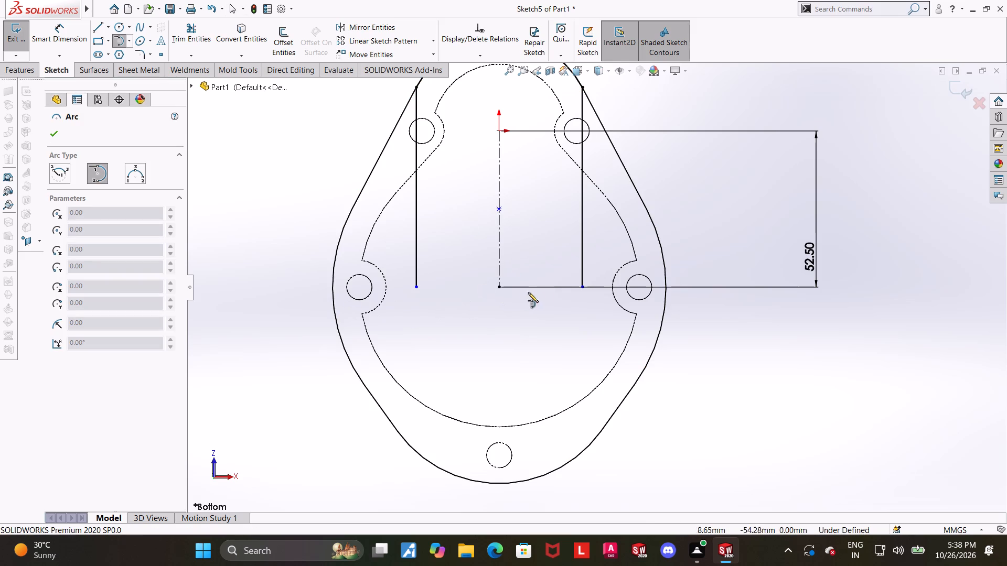
left_click(582, 287)
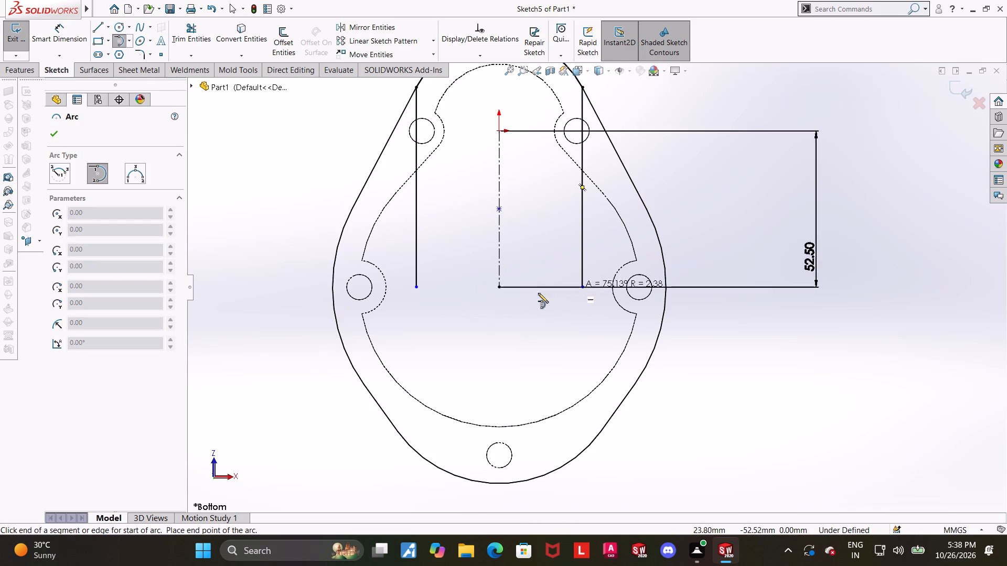
left_click(416, 285)
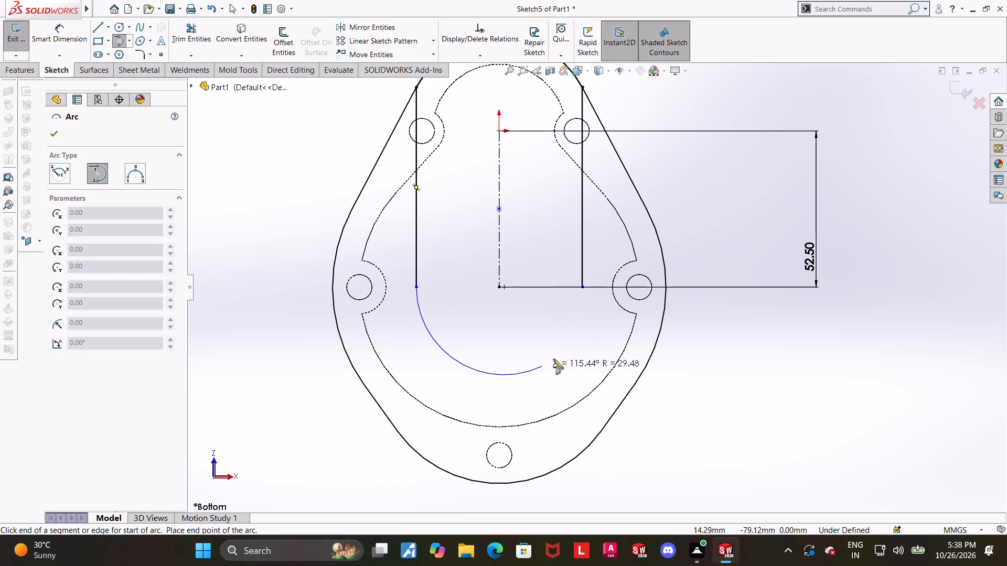
left_click(582, 285)
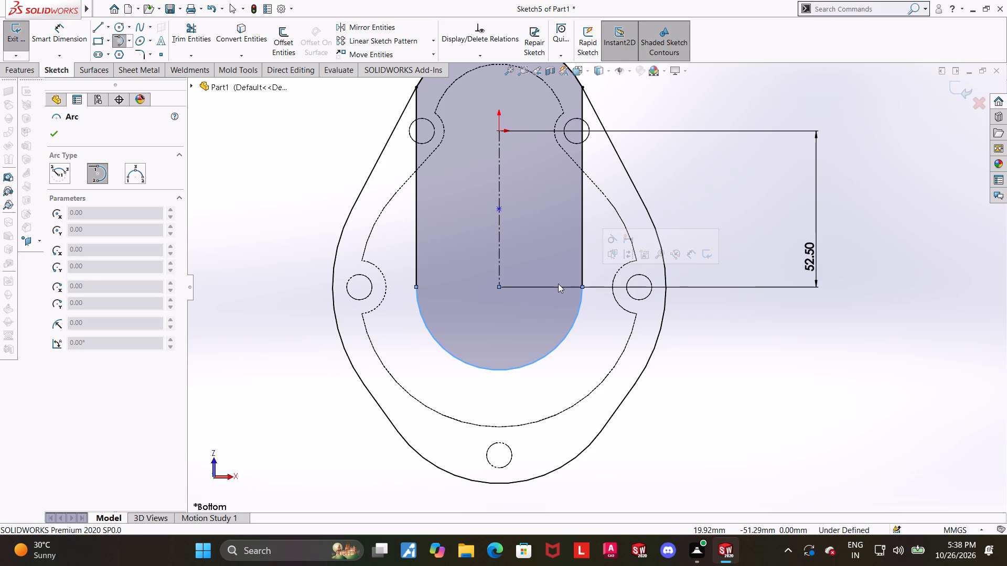
scroll(558, 284, "up", 1)
key("Escape")
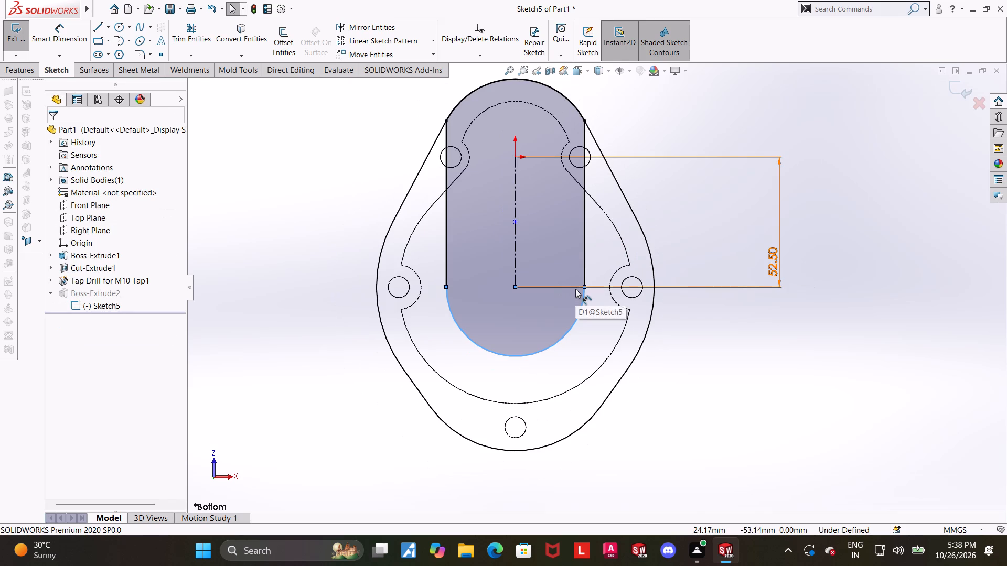
scroll(575, 289, "up", 2)
key("Escape")
key("Escape")
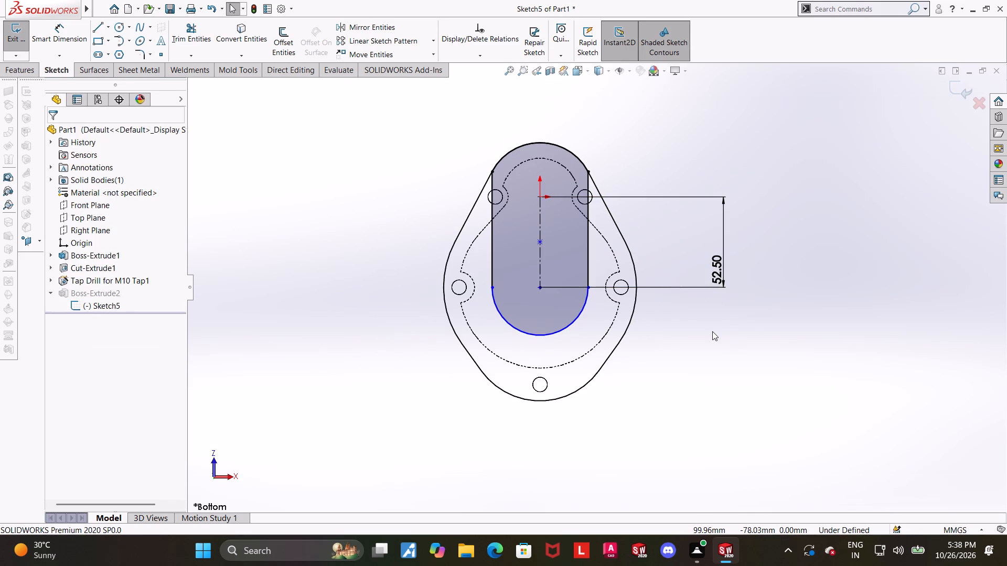
scroll(648, 315, "up", 1)
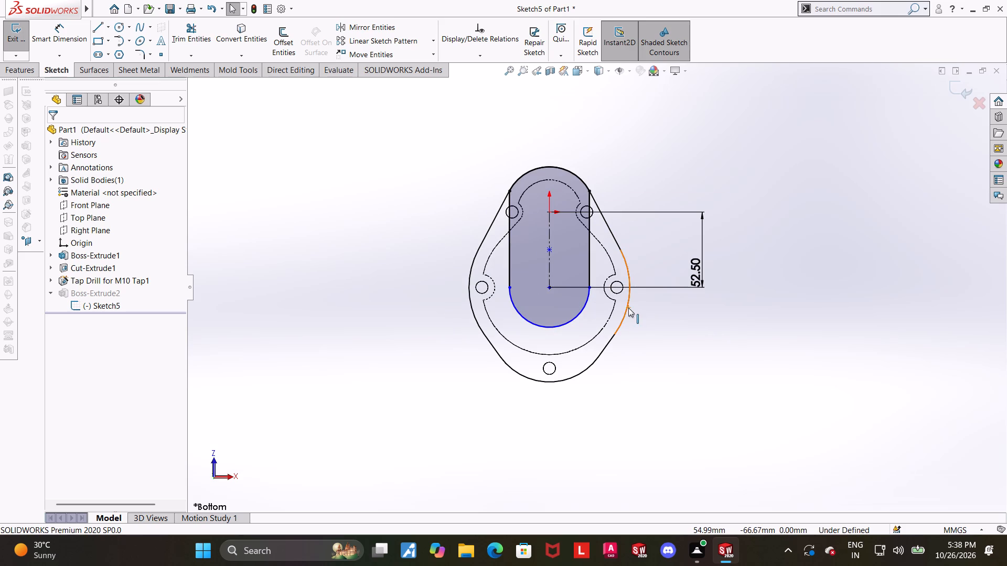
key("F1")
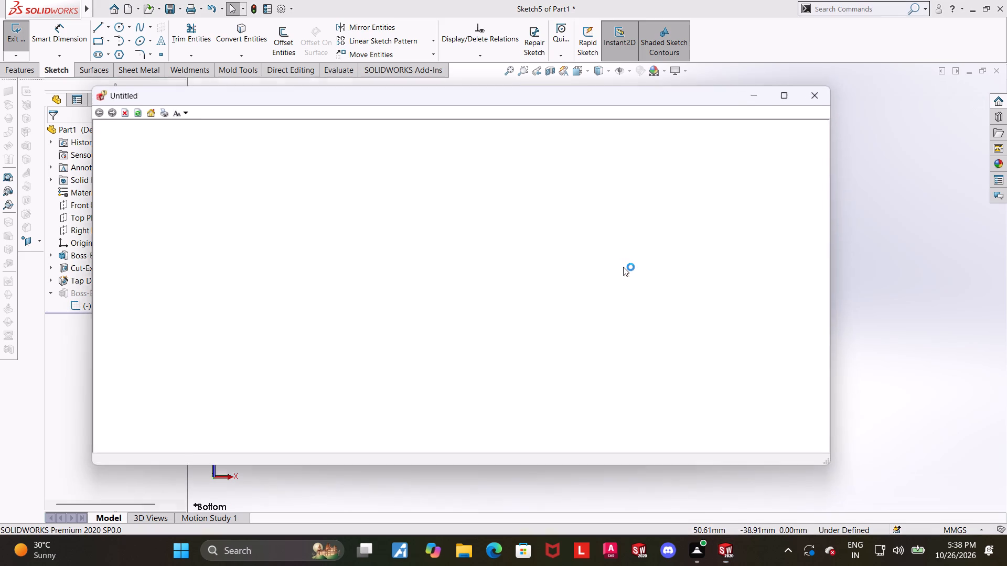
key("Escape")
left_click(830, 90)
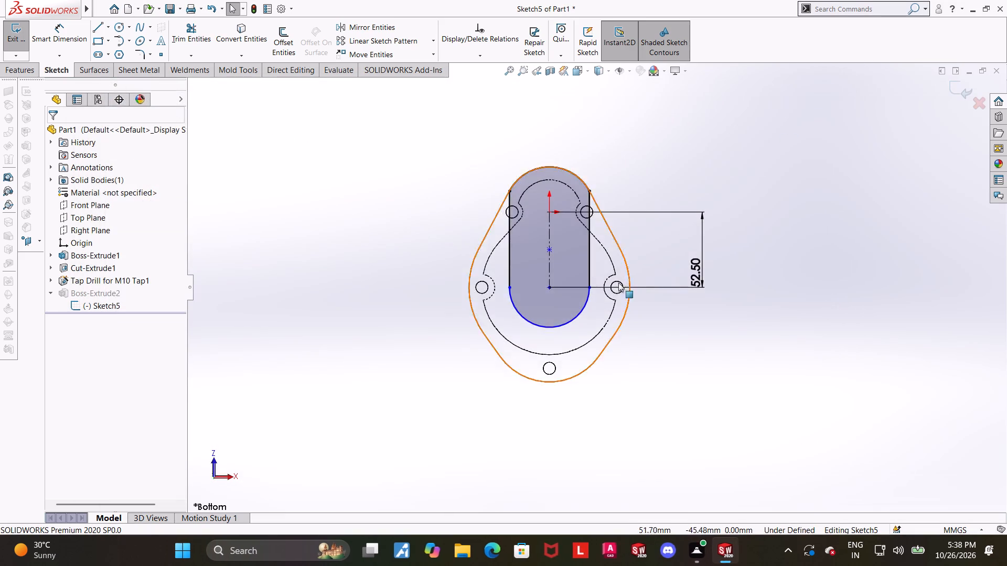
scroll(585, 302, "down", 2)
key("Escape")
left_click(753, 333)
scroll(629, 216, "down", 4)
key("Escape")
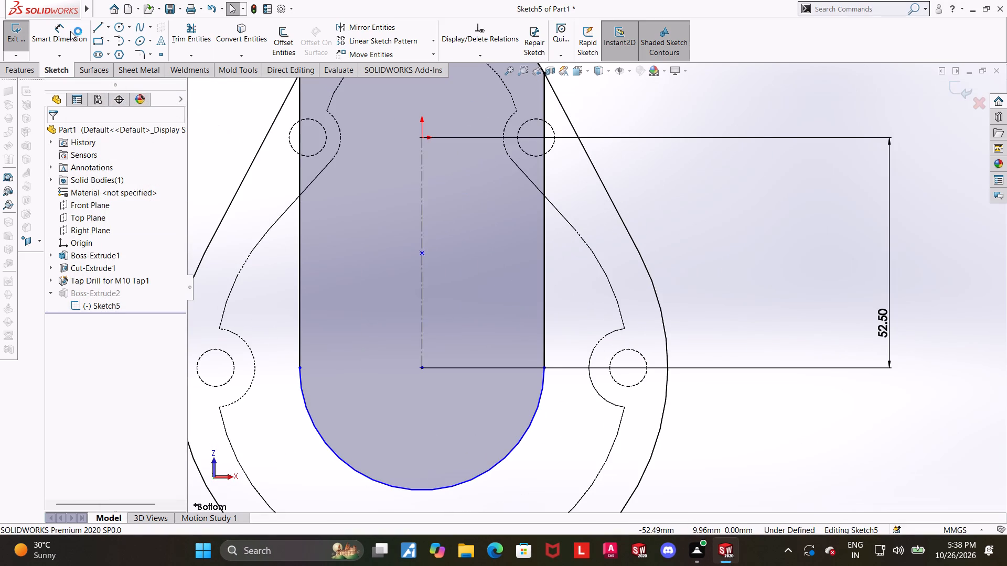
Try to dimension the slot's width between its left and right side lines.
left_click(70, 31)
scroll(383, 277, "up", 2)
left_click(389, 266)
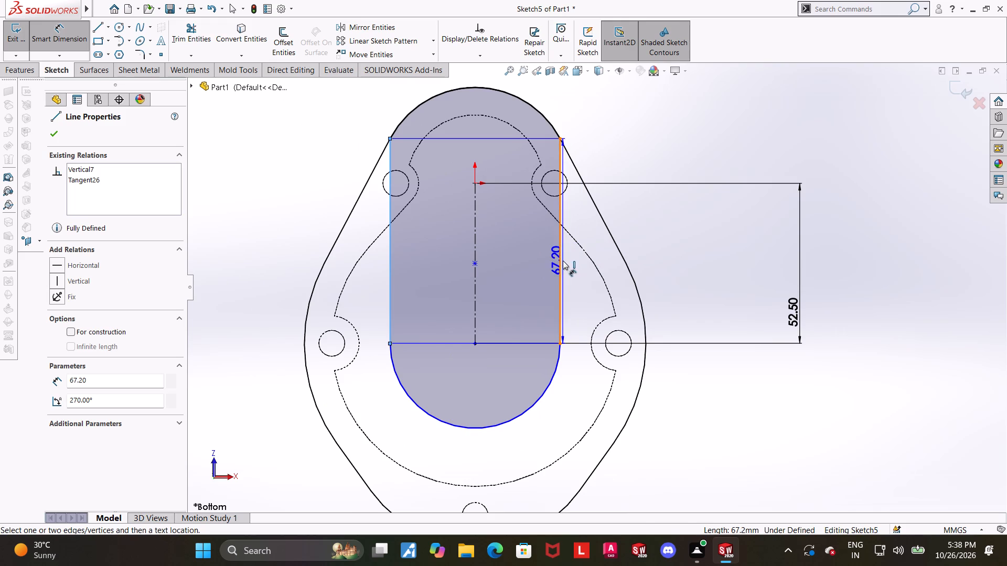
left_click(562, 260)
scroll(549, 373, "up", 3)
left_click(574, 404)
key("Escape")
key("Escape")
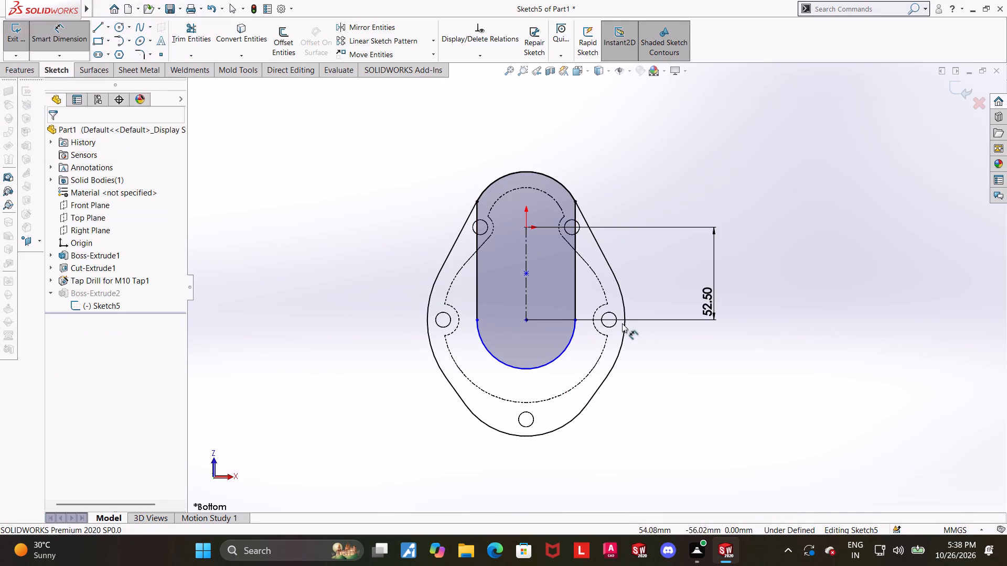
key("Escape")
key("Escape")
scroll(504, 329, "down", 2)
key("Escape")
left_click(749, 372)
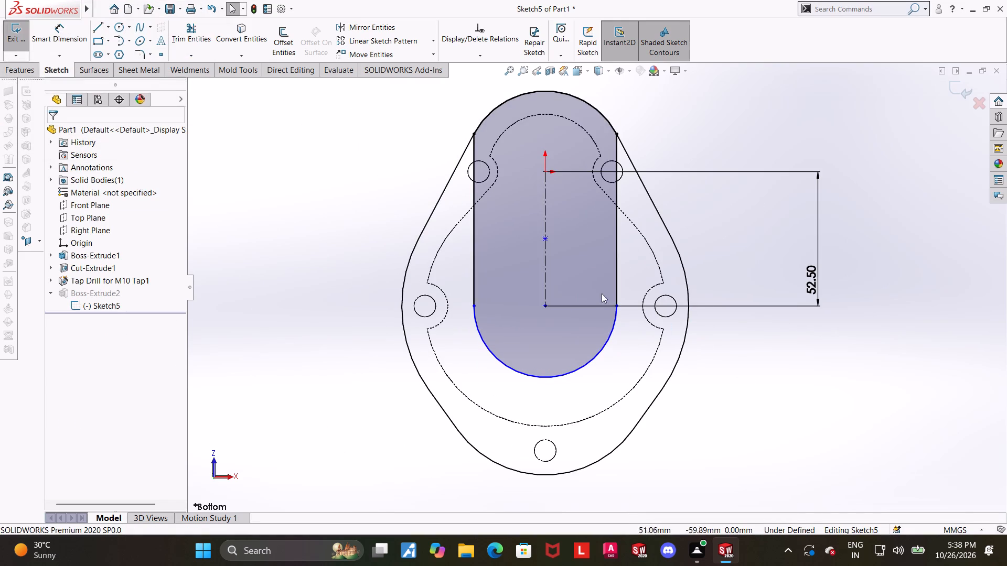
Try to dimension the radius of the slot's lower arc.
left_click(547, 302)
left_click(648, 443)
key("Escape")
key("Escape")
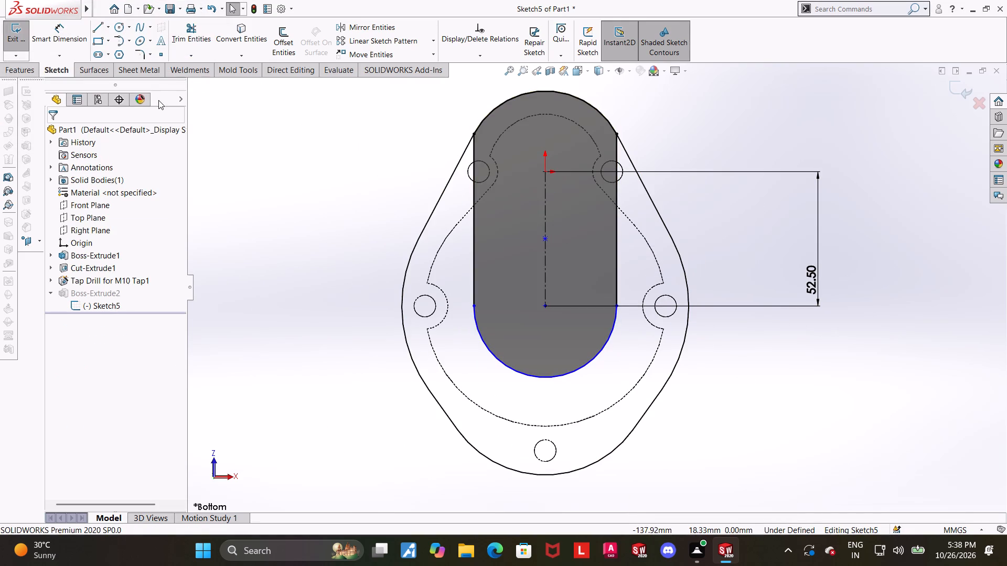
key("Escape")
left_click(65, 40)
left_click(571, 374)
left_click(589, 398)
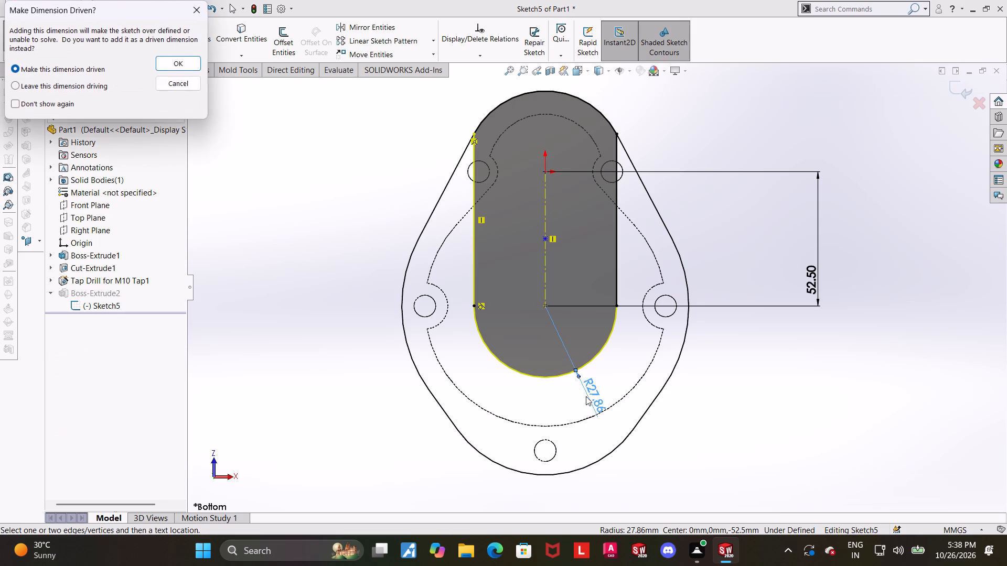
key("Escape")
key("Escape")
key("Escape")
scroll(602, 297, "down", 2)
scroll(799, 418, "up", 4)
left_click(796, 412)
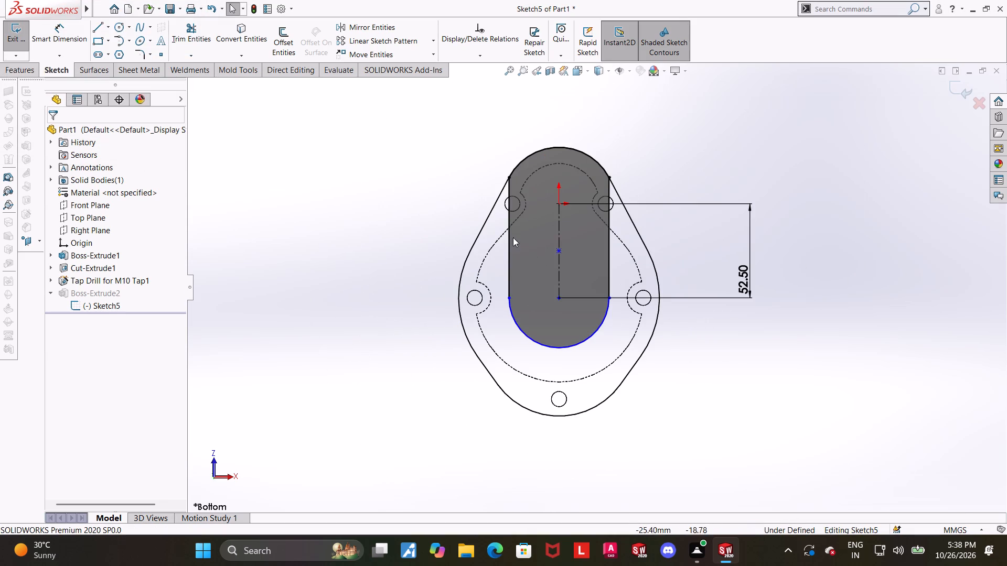
Delete the stray point halfway along the slot's vertical centreline.
right_click(557, 251)
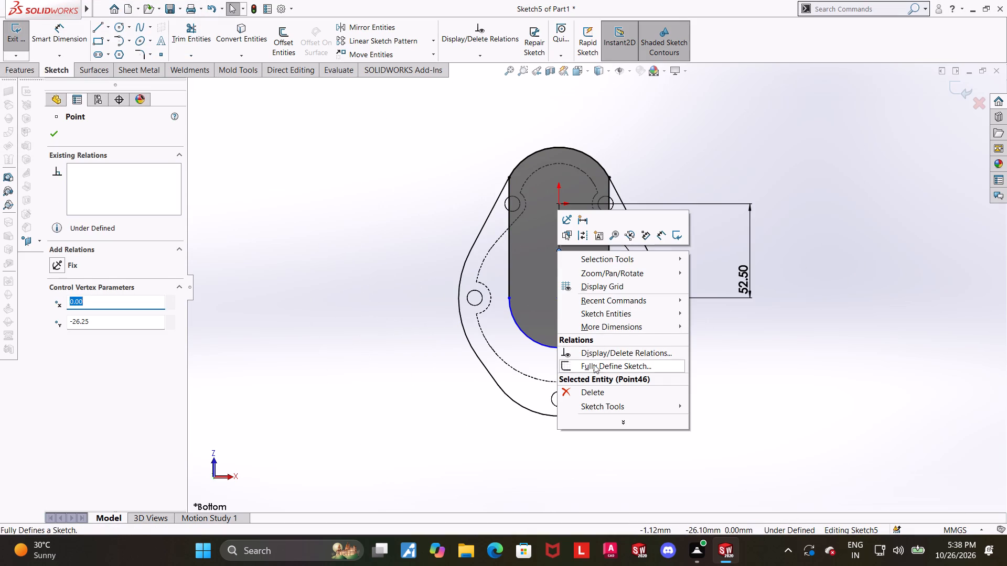
left_click(597, 388)
left_click(774, 383)
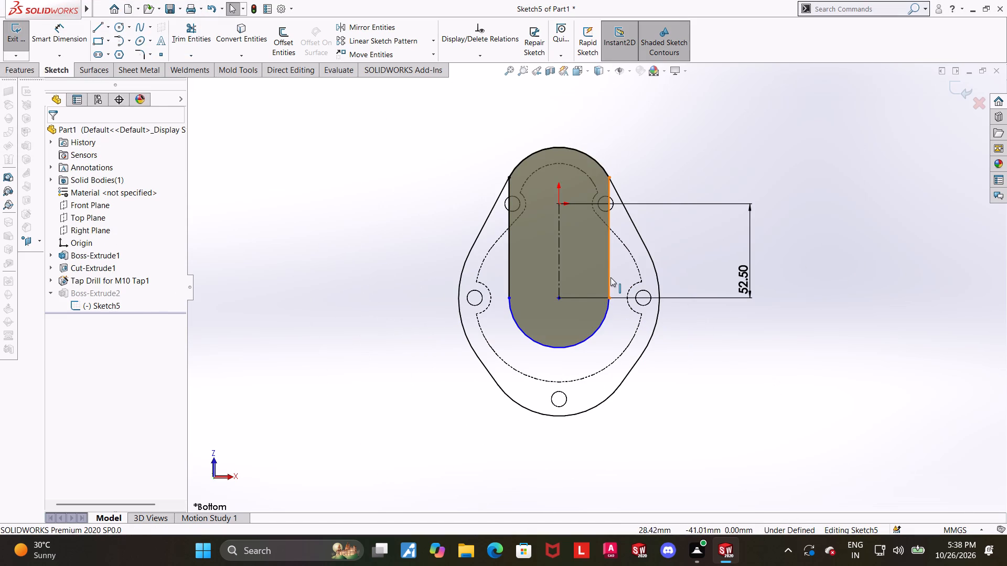
Check the relations between the slot's lower arc and each of its two side lines.
left_click(609, 278)
left_click(604, 312, "ctrl")
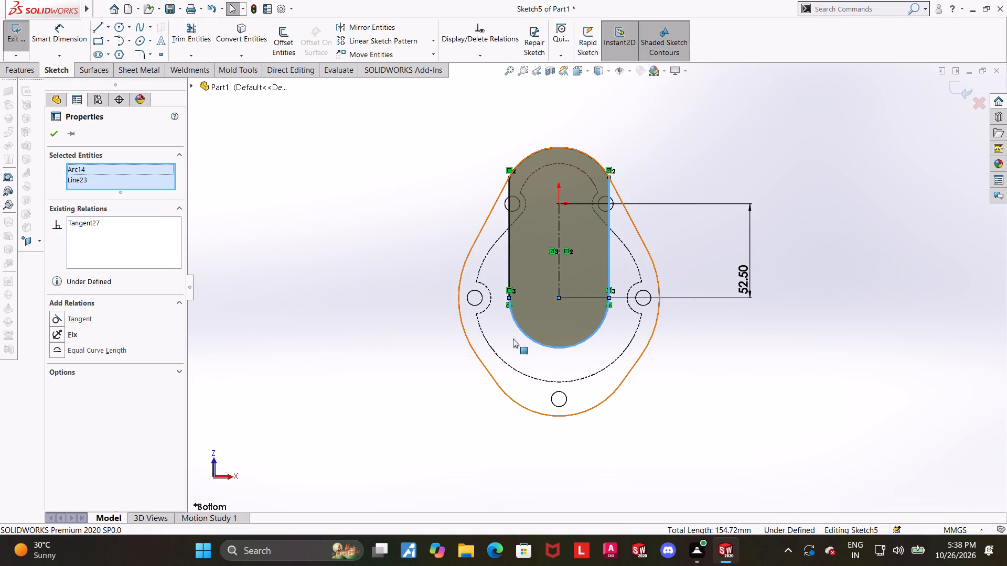
left_click(211, 325)
left_click(508, 269)
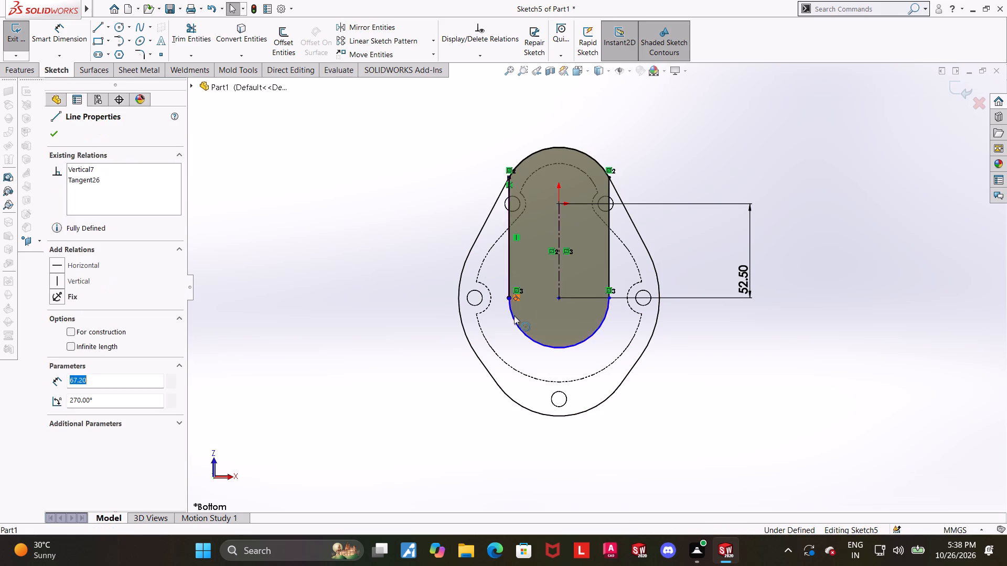
left_click(514, 318, "ctrl")
left_click(288, 340)
scroll(538, 324, "up", 1)
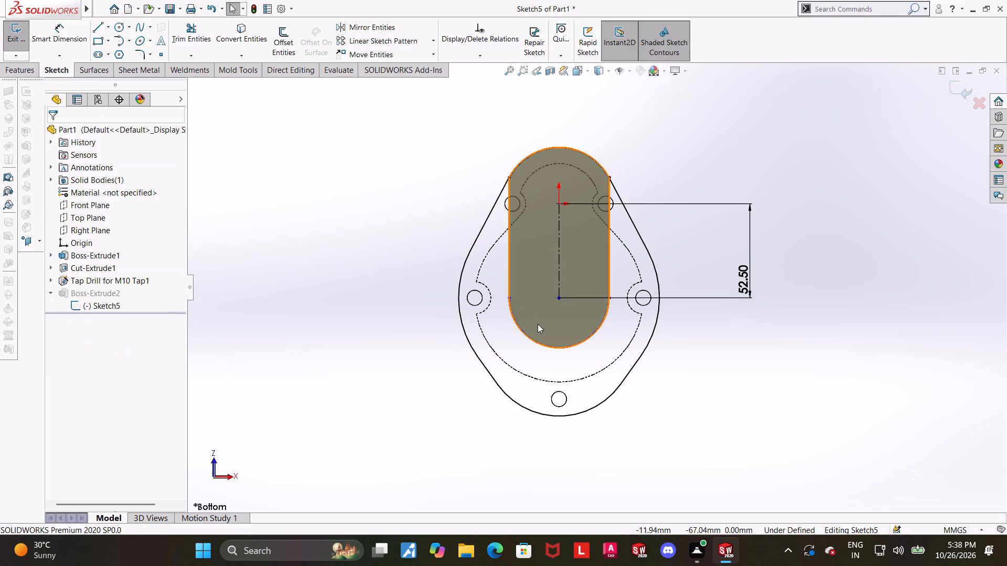
scroll(550, 275, "down", 3)
key("Escape")
scroll(704, 315, "up", 2)
left_click(714, 404)
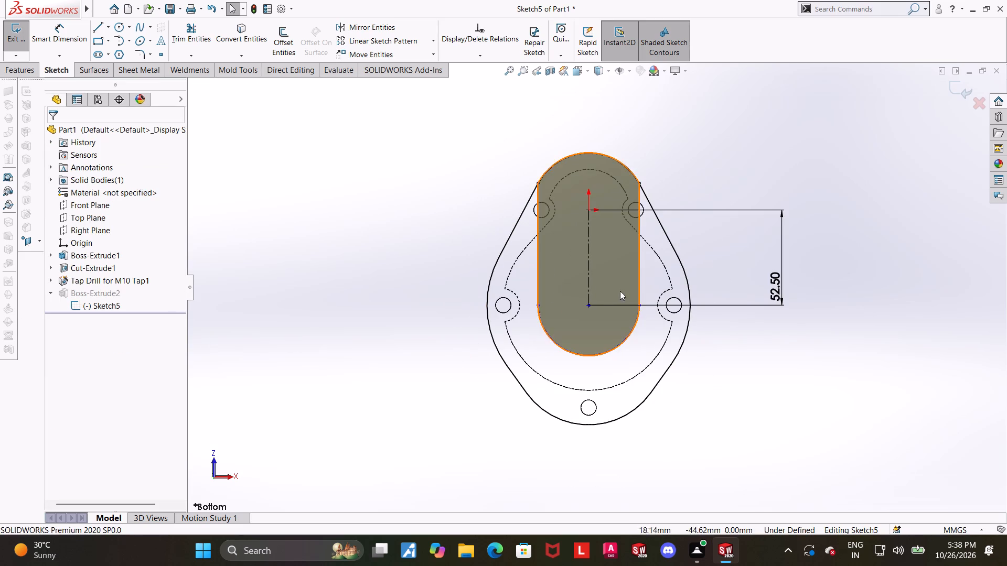
Add a vertical relation between the upper and lower endpoints of the slot's centreline.
left_click(588, 306)
left_click(590, 211, "ctrl")
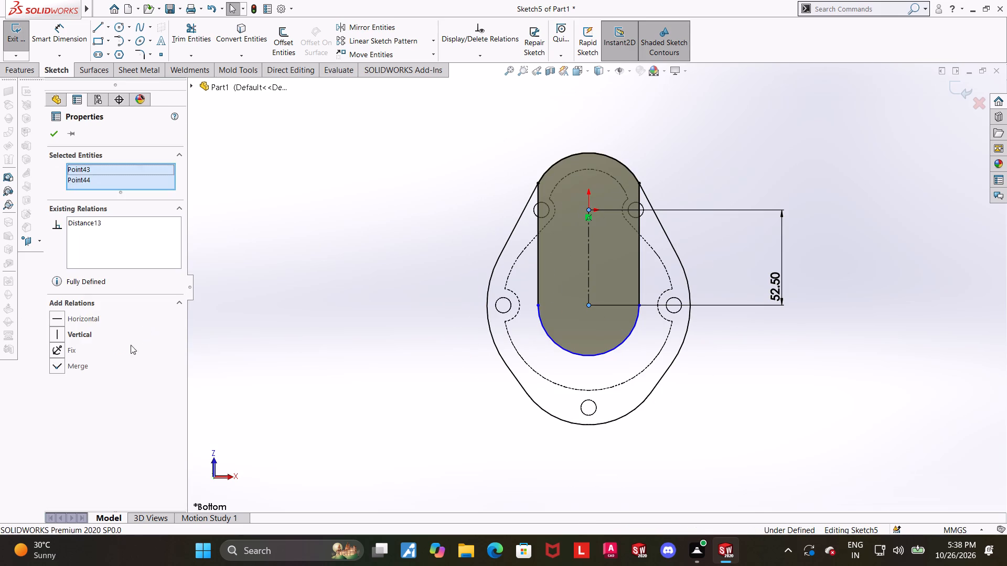
left_click(52, 329)
left_click(731, 375)
scroll(624, 273, "down", 2)
key("Escape")
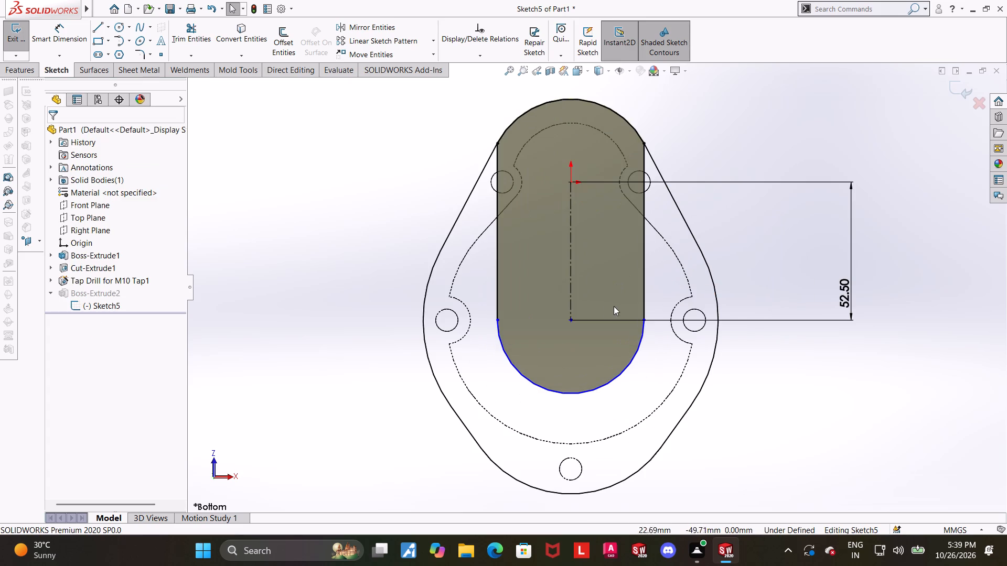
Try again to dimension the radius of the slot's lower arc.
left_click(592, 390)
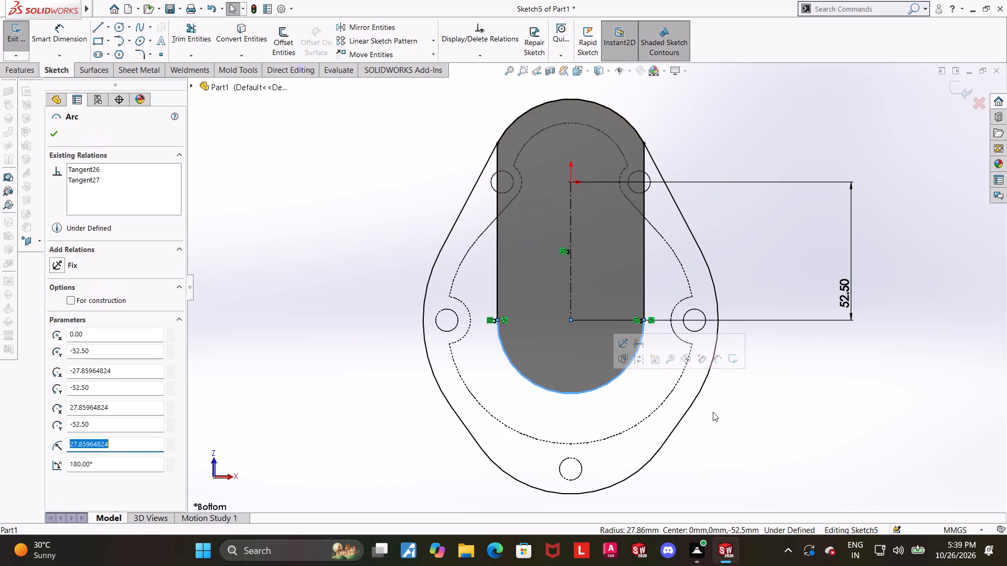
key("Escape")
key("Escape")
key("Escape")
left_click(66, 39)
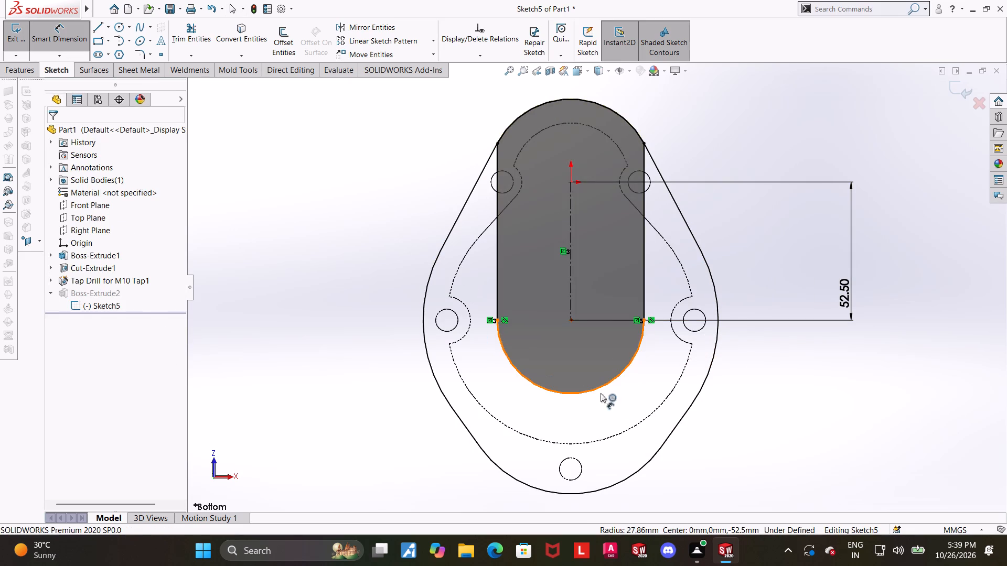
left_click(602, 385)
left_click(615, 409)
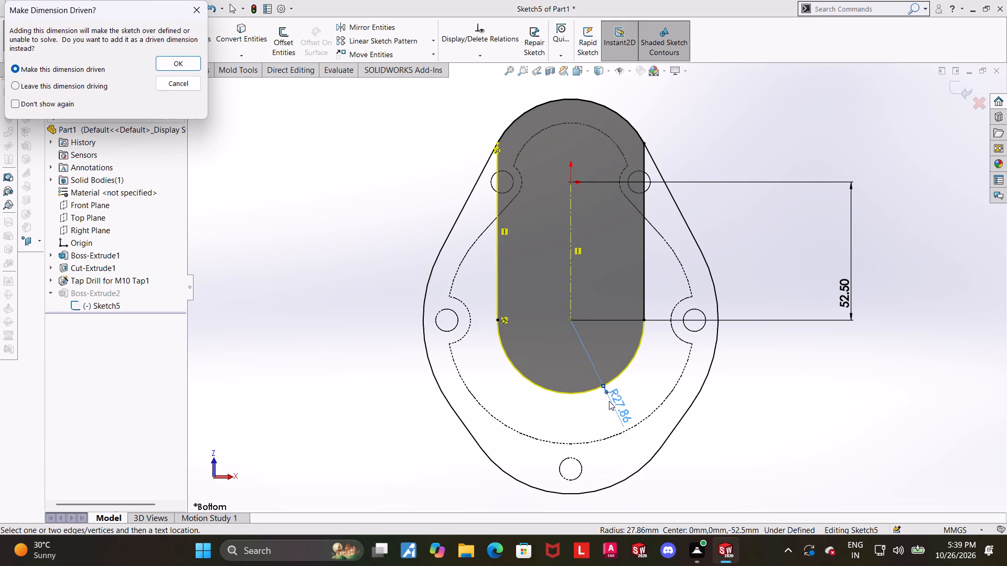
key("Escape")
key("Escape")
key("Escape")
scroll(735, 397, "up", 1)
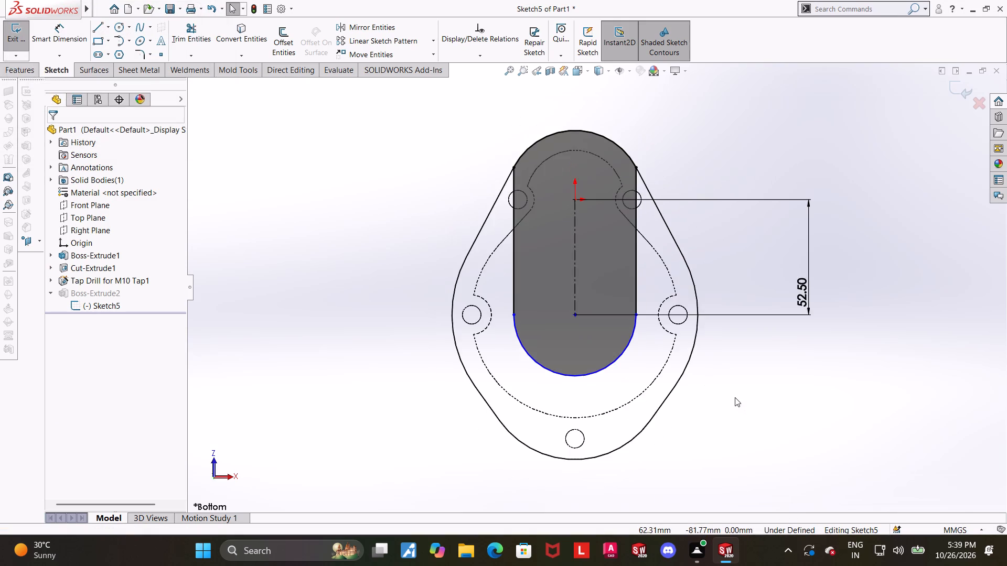
Examine the slot's lower centre point, both side lines and their relations, and view the sketch against the body in 3D.
scroll(715, 380, "down", 2)
left_click(760, 378)
left_click(498, 273)
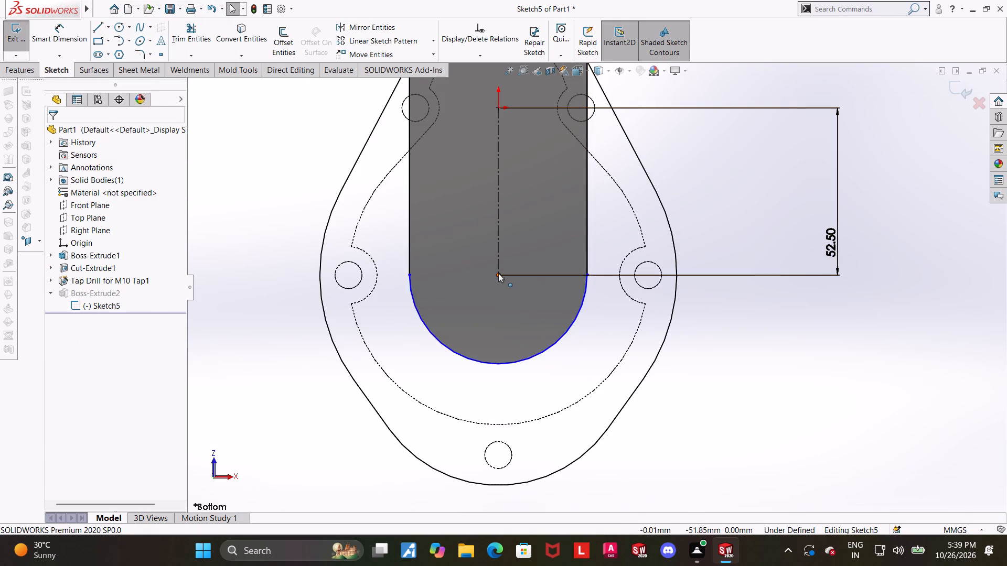
left_click(748, 396)
key("Escape")
scroll(501, 282, "down", 3)
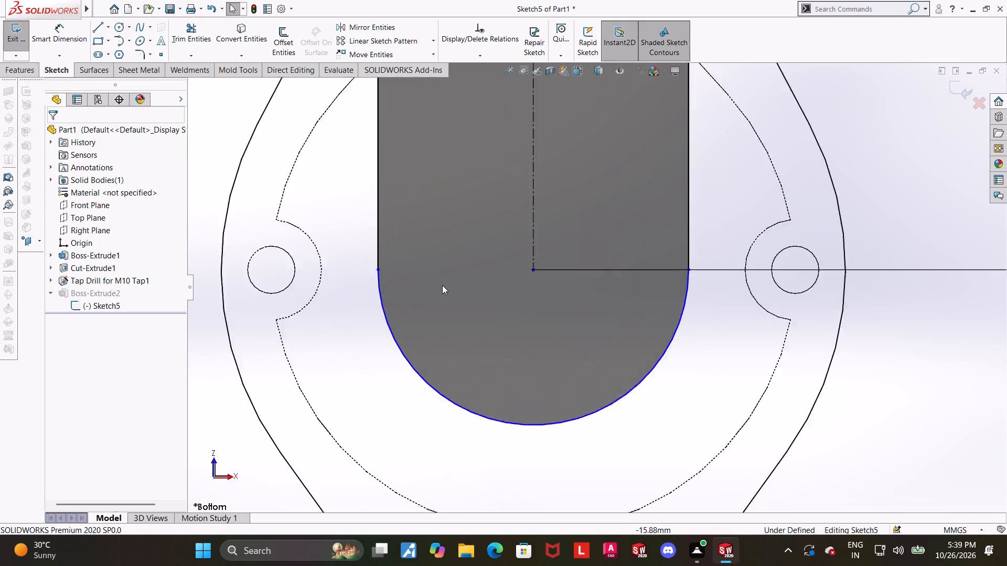
scroll(442, 285, "down", 2)
left_click(363, 246)
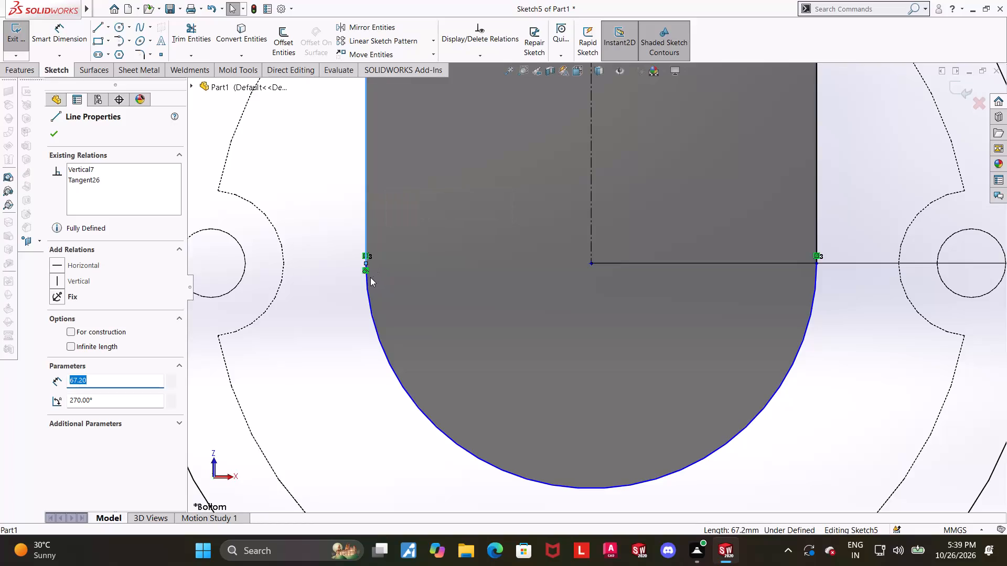
scroll(370, 277, "up", 5)
left_click(684, 229)
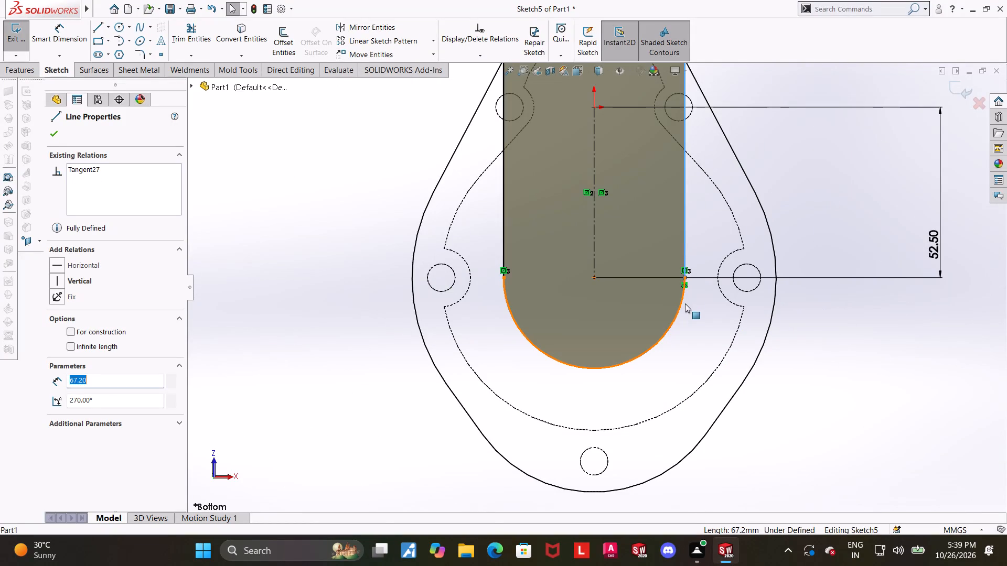
scroll(783, 356, "up", 4)
left_click(797, 359)
scroll(603, 236, "down", 3)
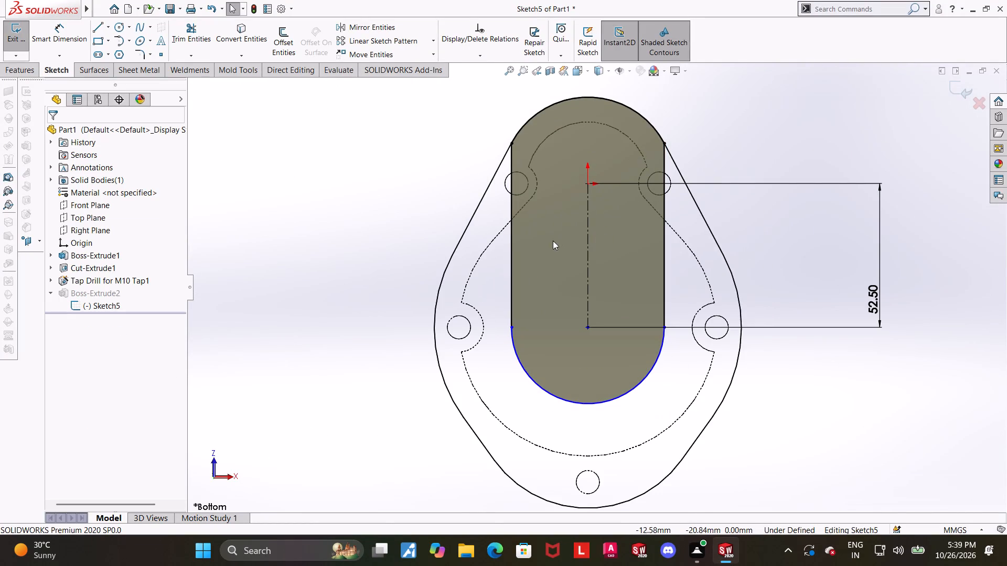
key("Escape")
scroll(665, 253, "down", 1)
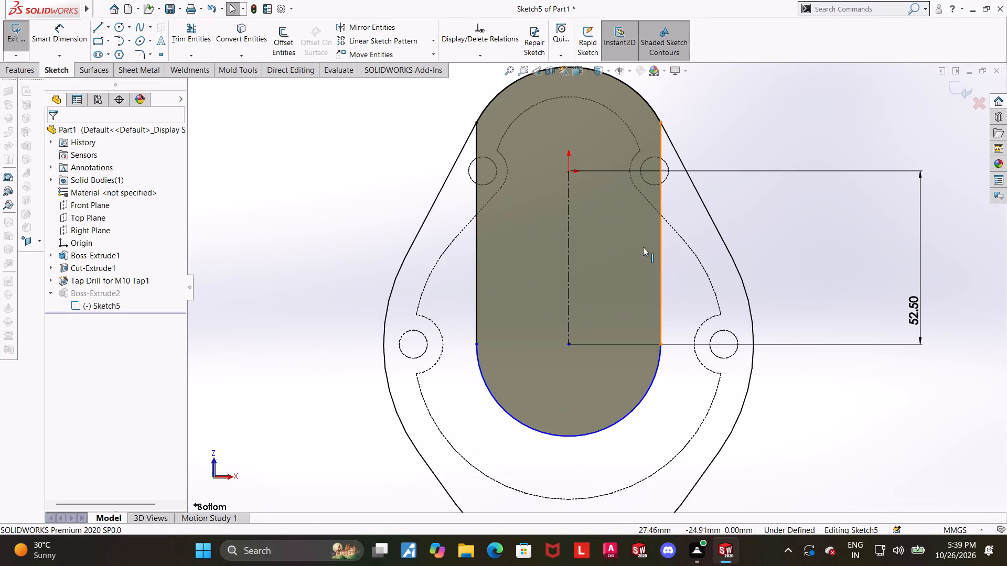
scroll(555, 223, "up", 6)
middle_click_drag(621, 167, 614, 328)
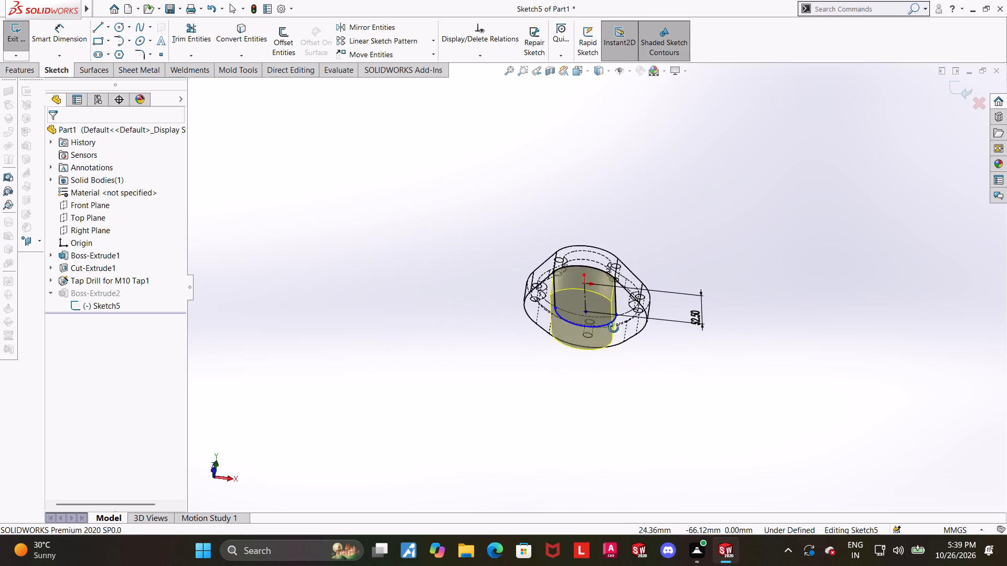
Exit the underside boss sketch so the feature rebuilds.
middle_click_drag(614, 328, 588, 264)
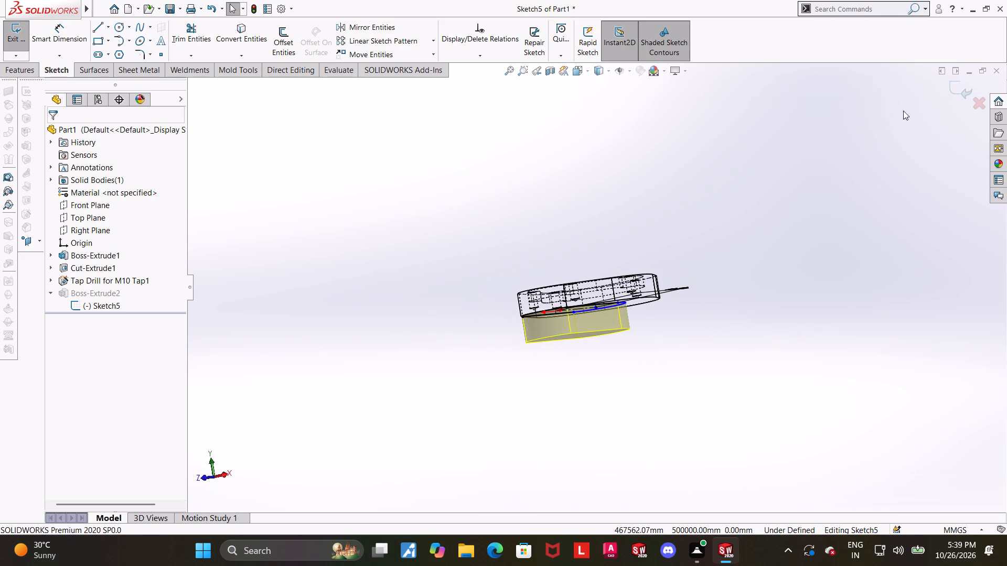
left_click(955, 88)
left_click(813, 213)
middle_click_drag(775, 251, 750, 308)
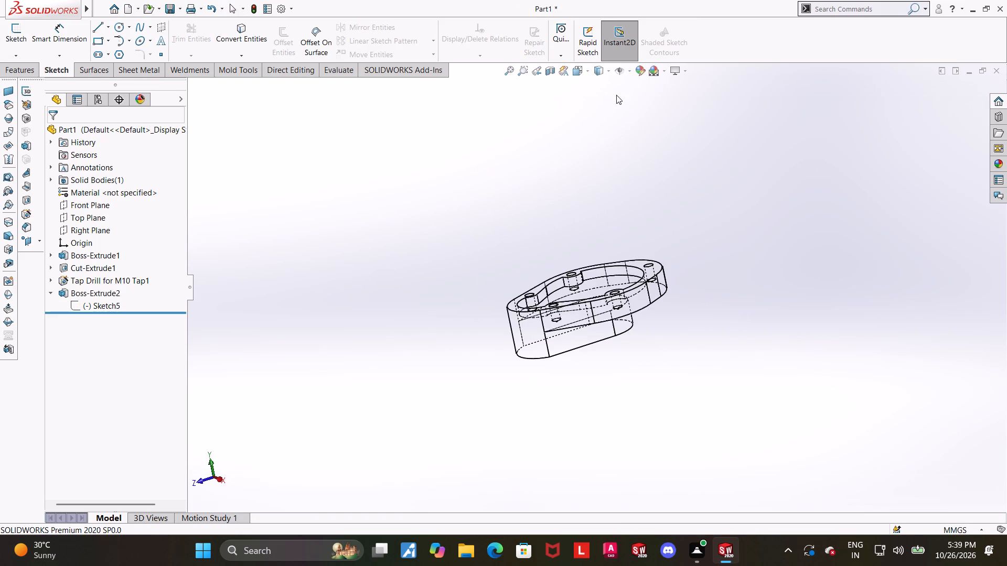
Display the part shaded with edges and examine the plate, pocket and underside boss from several directions.
left_click(609, 71)
left_click(604, 82)
middle_click_drag(683, 195, 680, 206)
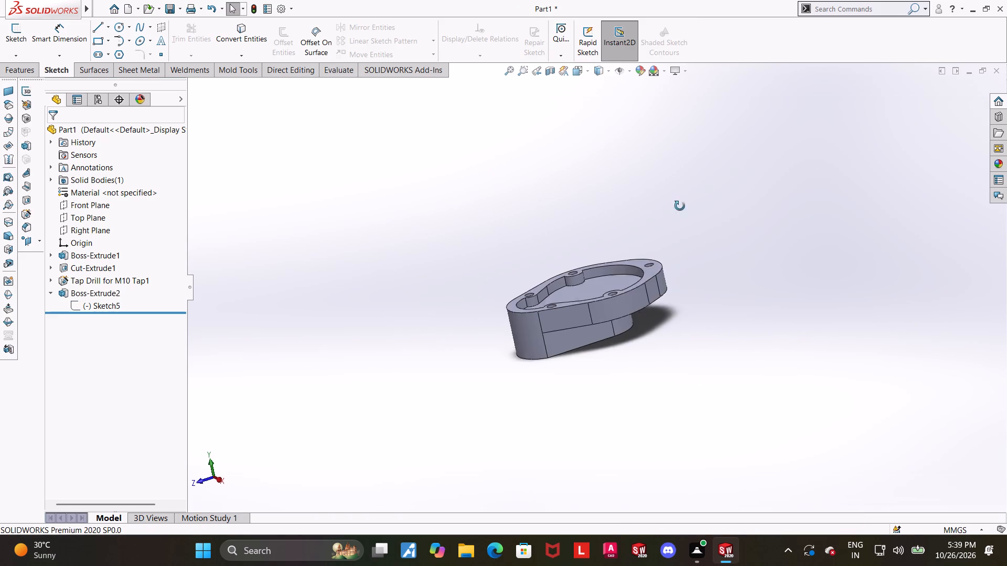
middle_click_drag(680, 206, 681, 273)
left_click(581, 74)
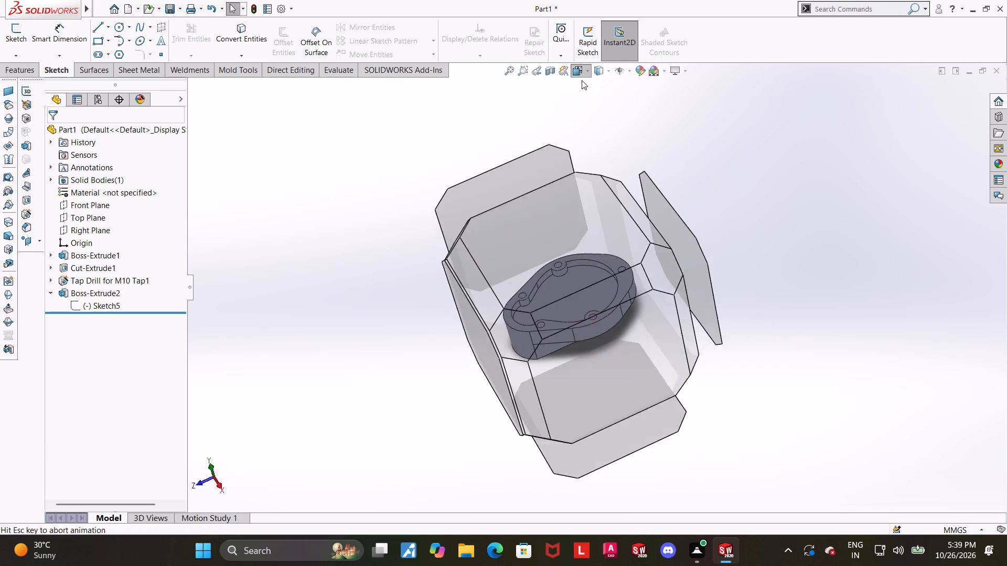
left_click(559, 312)
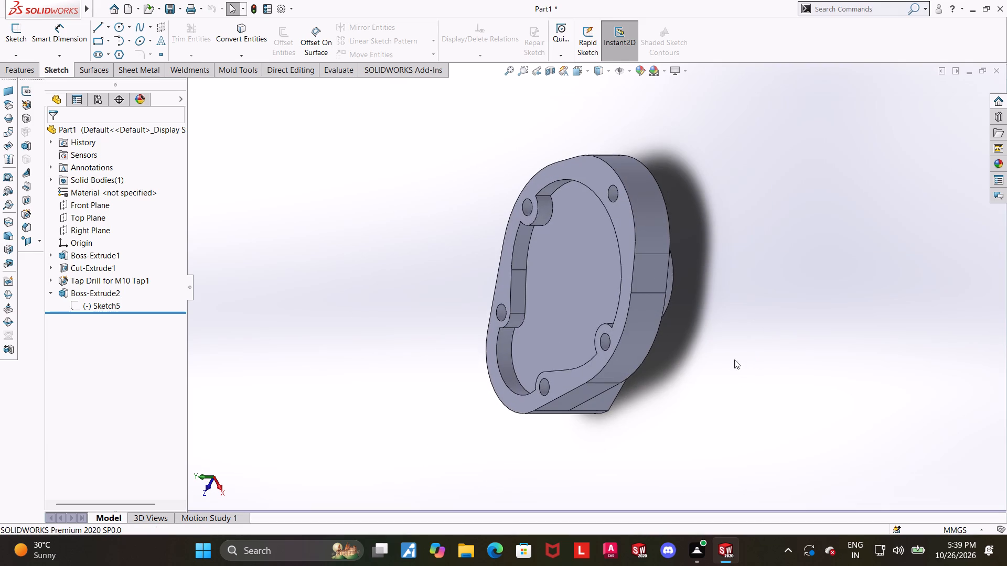
middle_click_drag(650, 357, 648, 287)
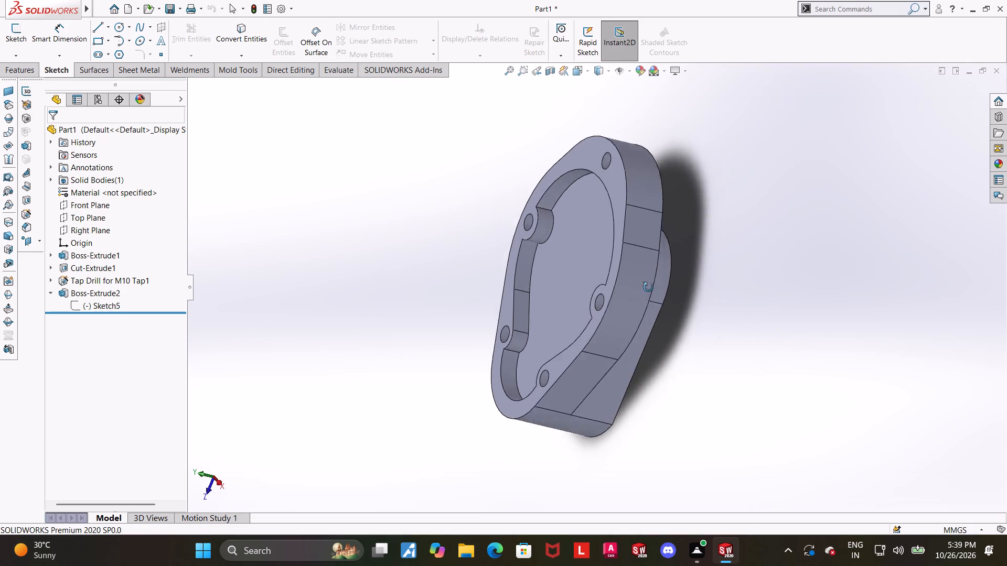
middle_click_drag(648, 287, 634, 251)
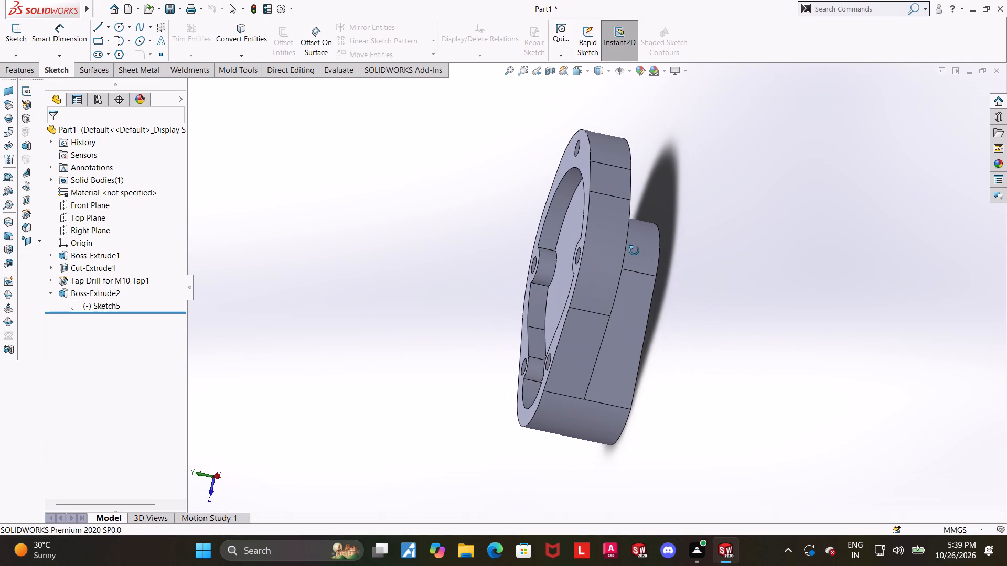
middle_click_drag(634, 251, 703, 227)
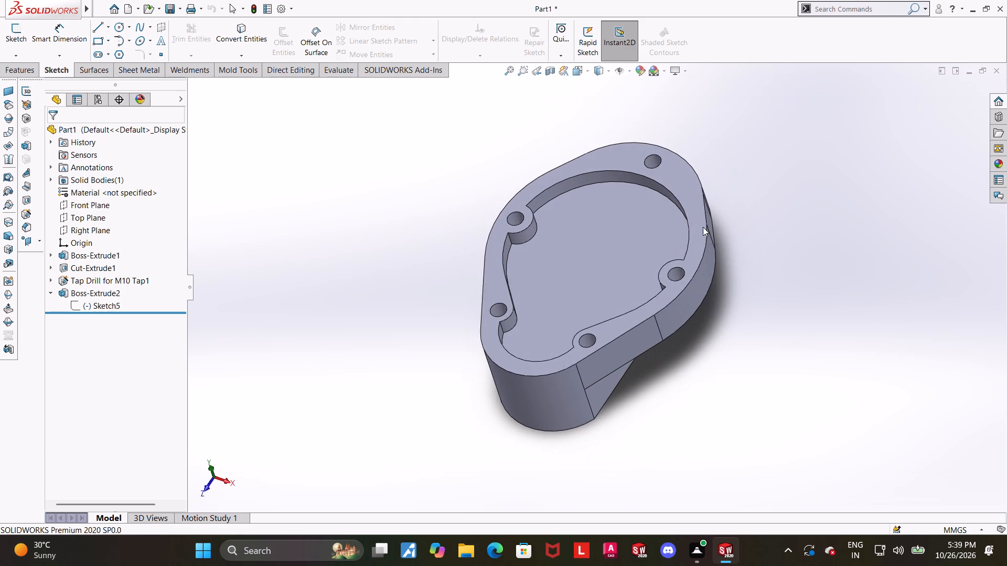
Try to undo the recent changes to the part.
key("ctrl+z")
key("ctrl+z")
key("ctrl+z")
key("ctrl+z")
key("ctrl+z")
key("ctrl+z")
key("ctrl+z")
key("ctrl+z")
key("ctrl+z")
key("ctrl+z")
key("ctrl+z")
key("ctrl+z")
Reopen the underside boss's sketch for editing and view it normal to its plane.
middle_click_drag(714, 320, 697, 289, "ctrl")
middle_click_drag(571, 331, 494, 224)
scroll(506, 290, "up", 1)
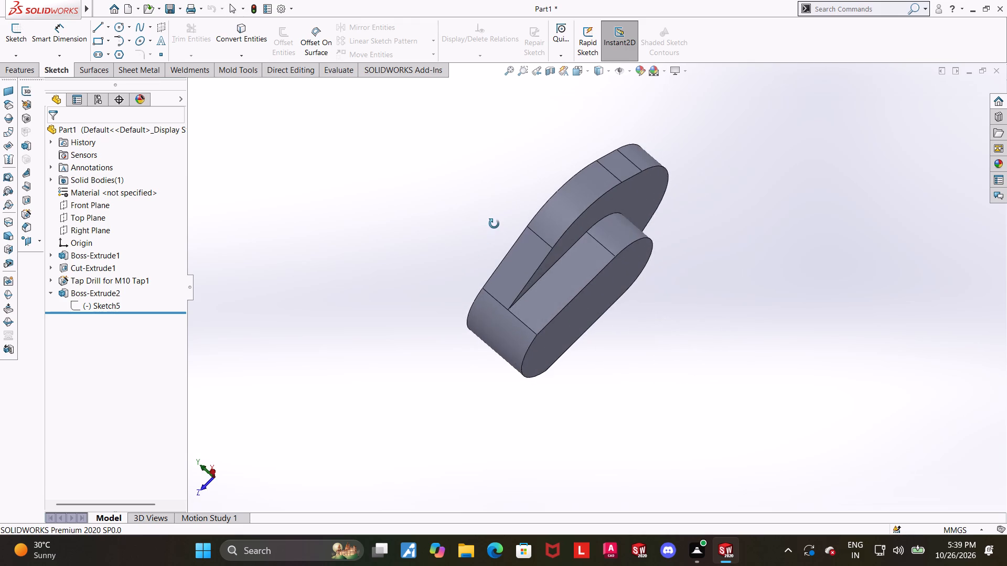
middle_click_drag(494, 224, 565, 238)
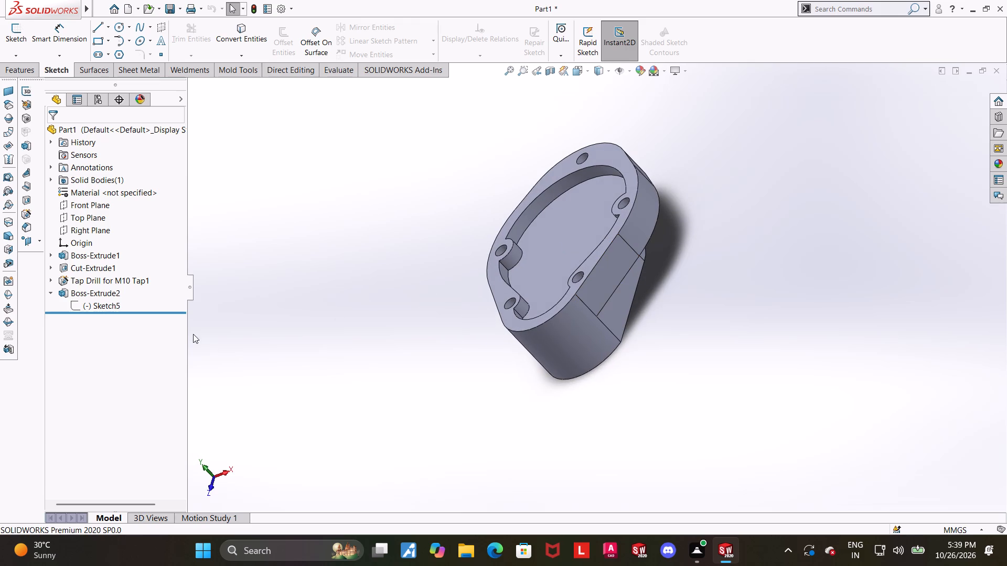
left_click(95, 307)
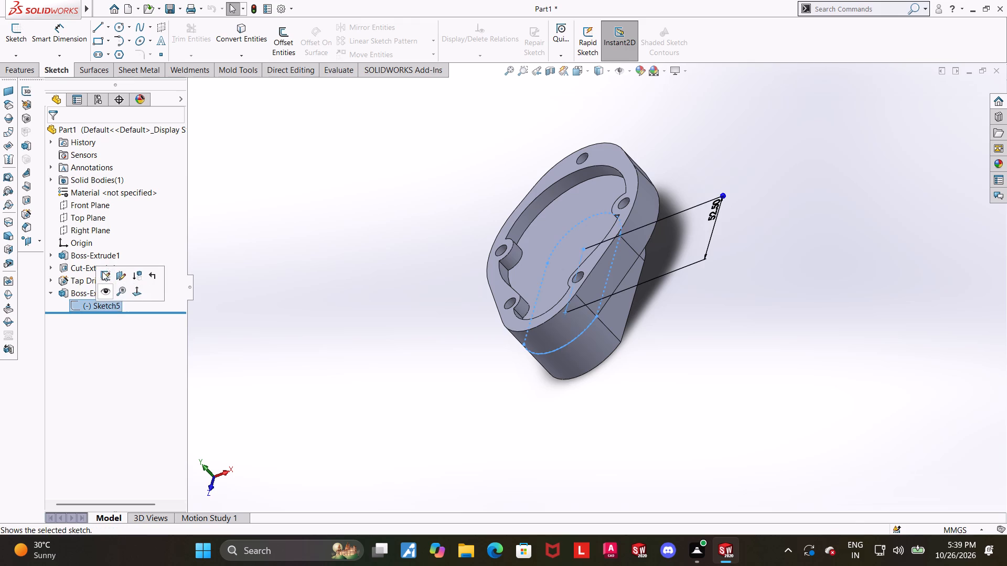
left_click(103, 272)
left_click(104, 306)
left_click(125, 296)
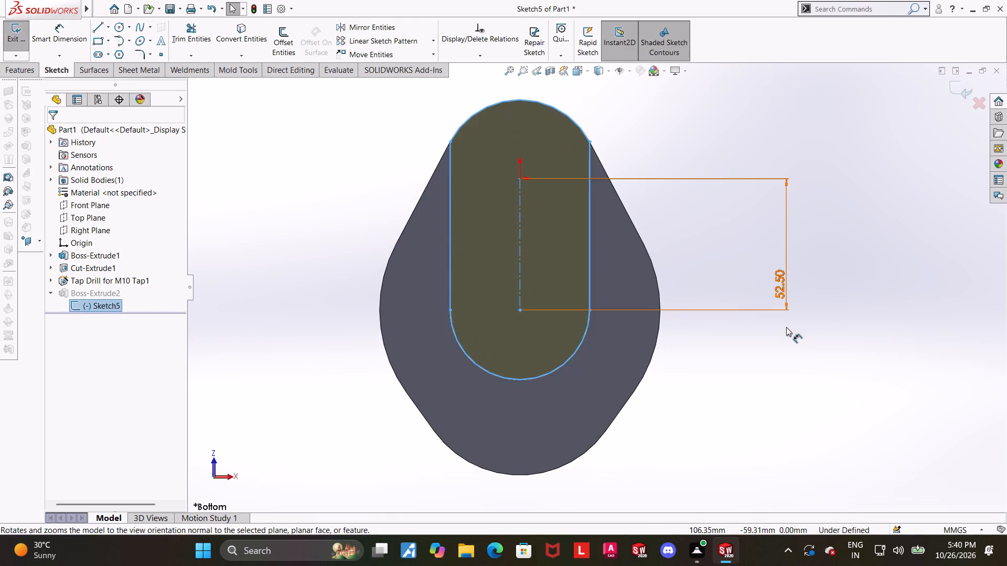
left_click(786, 327)
scroll(473, 210, "down", 3)
scroll(515, 203, "up", 5)
key("Escape")
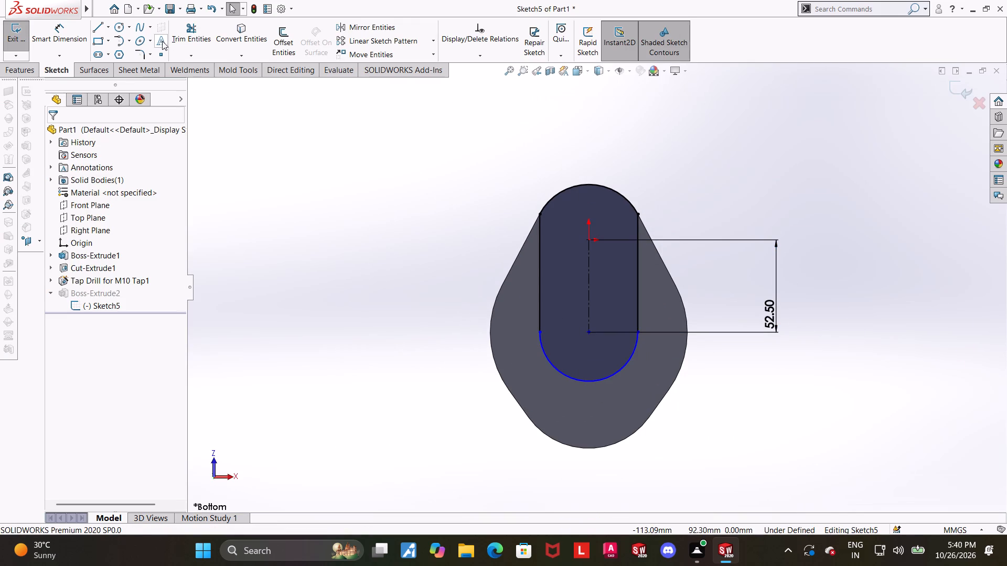
Remove all of the existing slot-shaped geometry from the sketch with Power trim.
left_click(192, 28)
left_click_drag(723, 164, 496, 305)
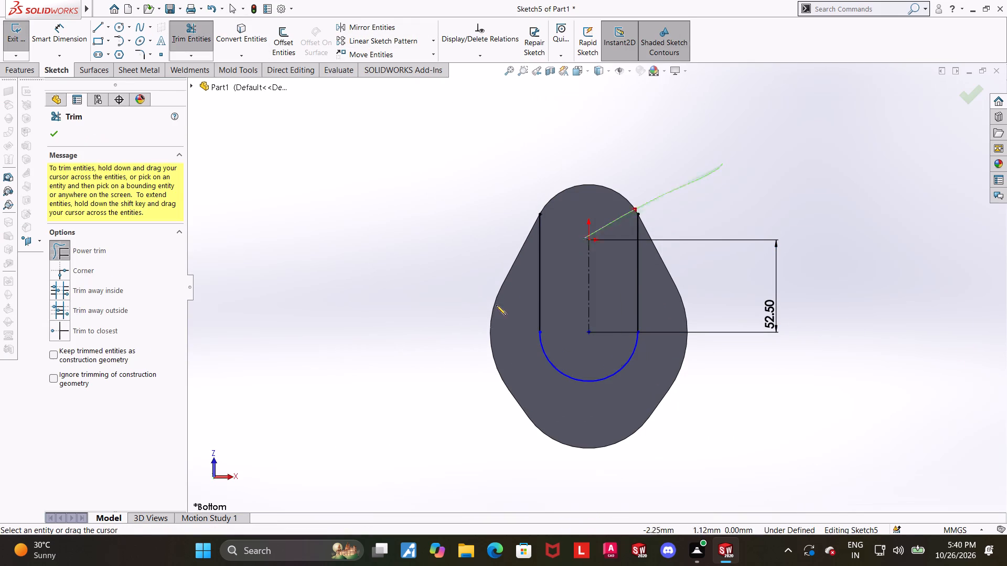
left_click_drag(496, 305, 706, 291)
key("Escape")
Sketch a vertical straight slot downward from the origin, about 46.6 mm between centres and 43.6 mm wide.
scroll(750, 237, "down", 1)
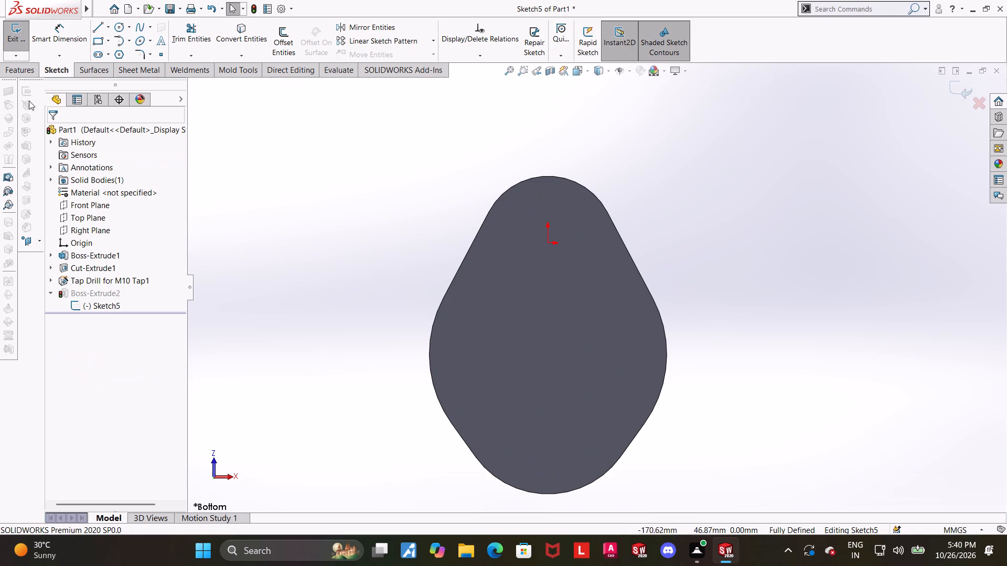
left_click(97, 53)
left_click(96, 50)
left_click(548, 243)
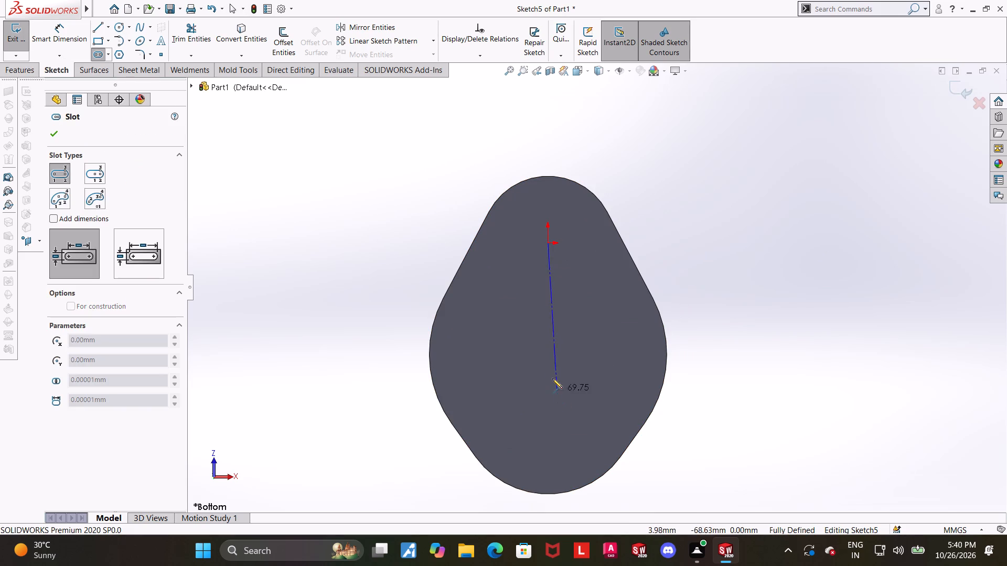
left_click(546, 342)
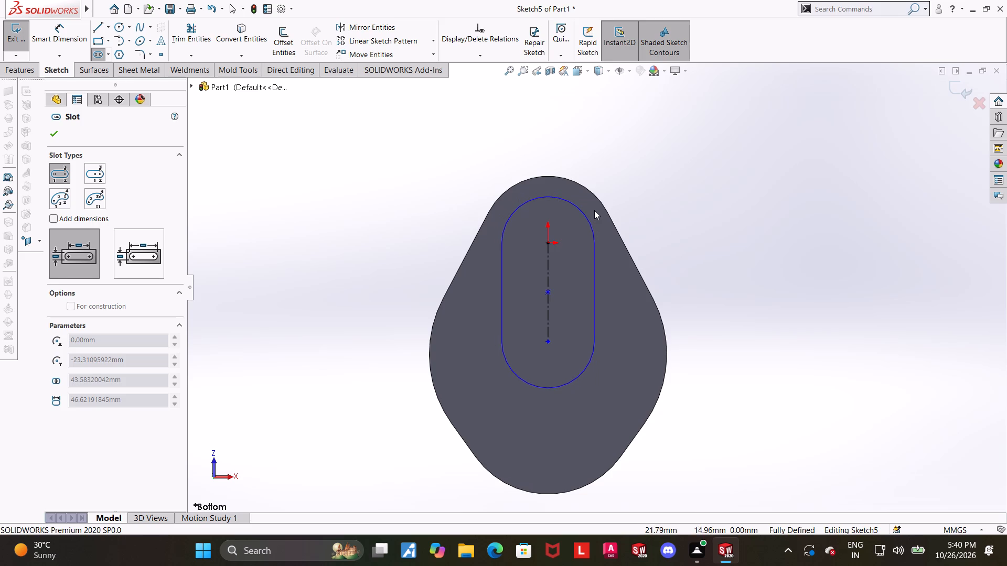
left_click(594, 210)
key("Escape")
key("Escape")
Make the slot's upper arc coradial with the plate's upper rounded edge.
left_click(582, 185)
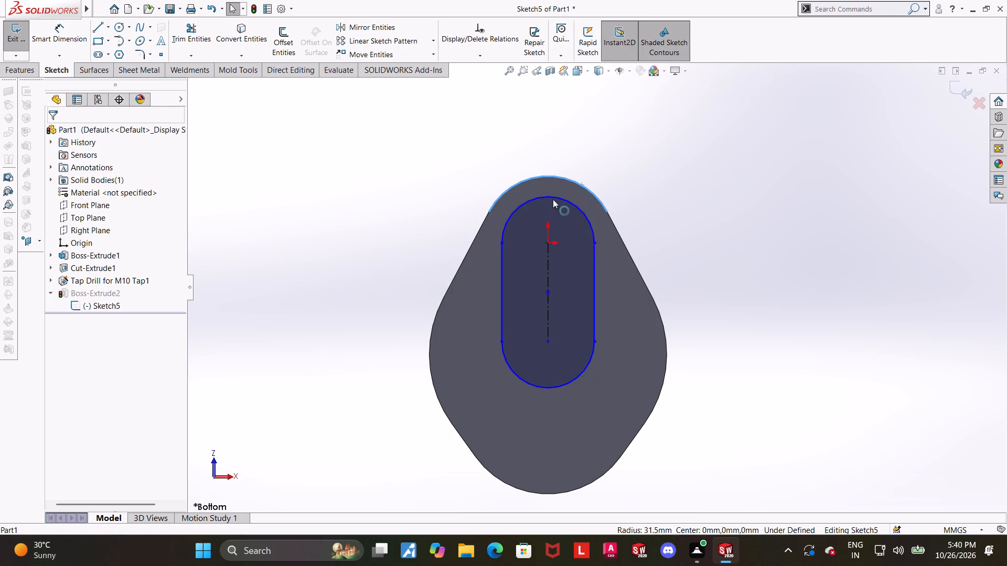
left_click(553, 199, "ctrl")
left_click(57, 336)
left_click(661, 292)
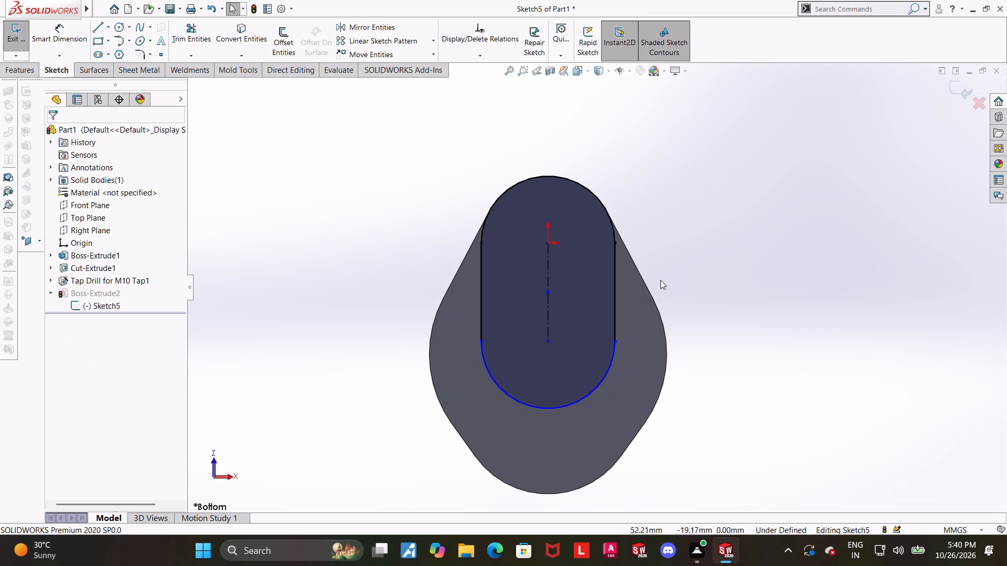
key("Escape")
Dimension the distance between the slot's upper and lower centre points as 52.5 mm.
left_click(70, 39)
scroll(453, 232, "up", 1)
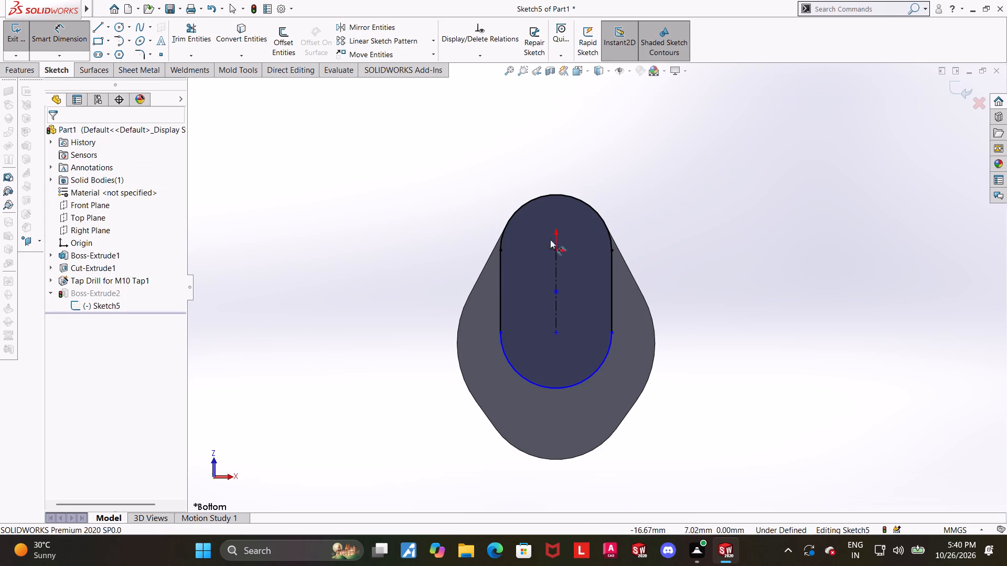
scroll(576, 244, "down", 1)
scroll(576, 244, "up", 1)
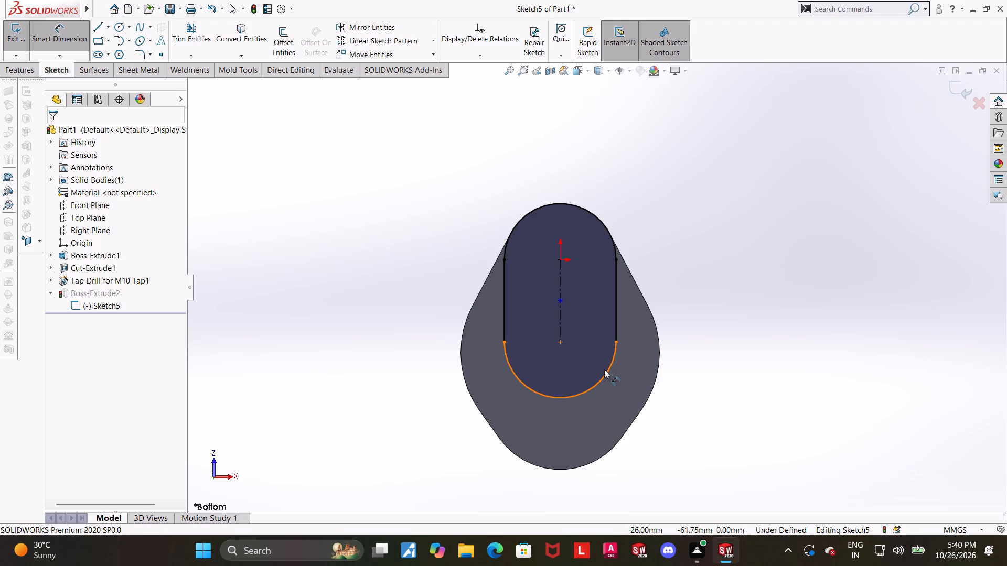
left_click(559, 339)
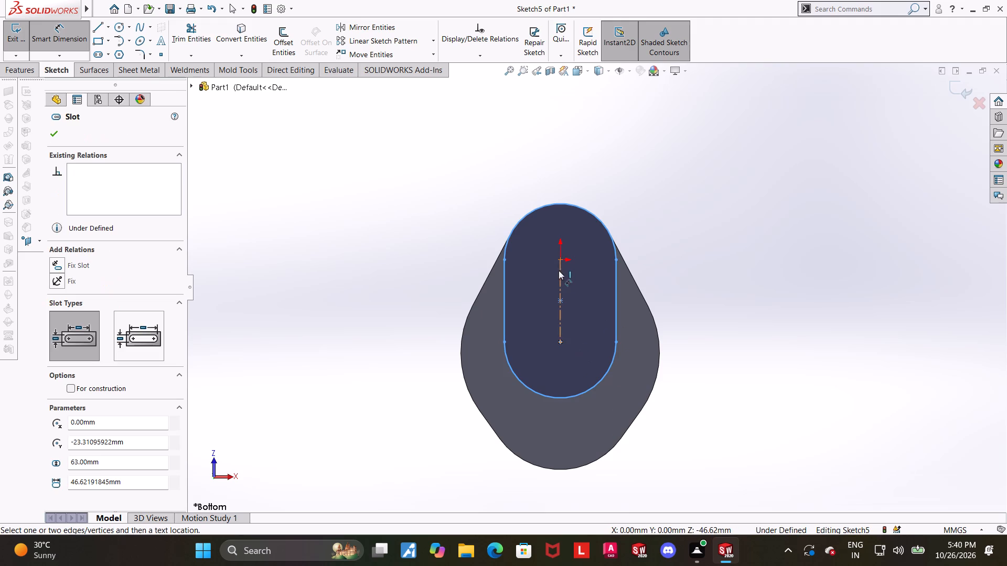
left_click(563, 257)
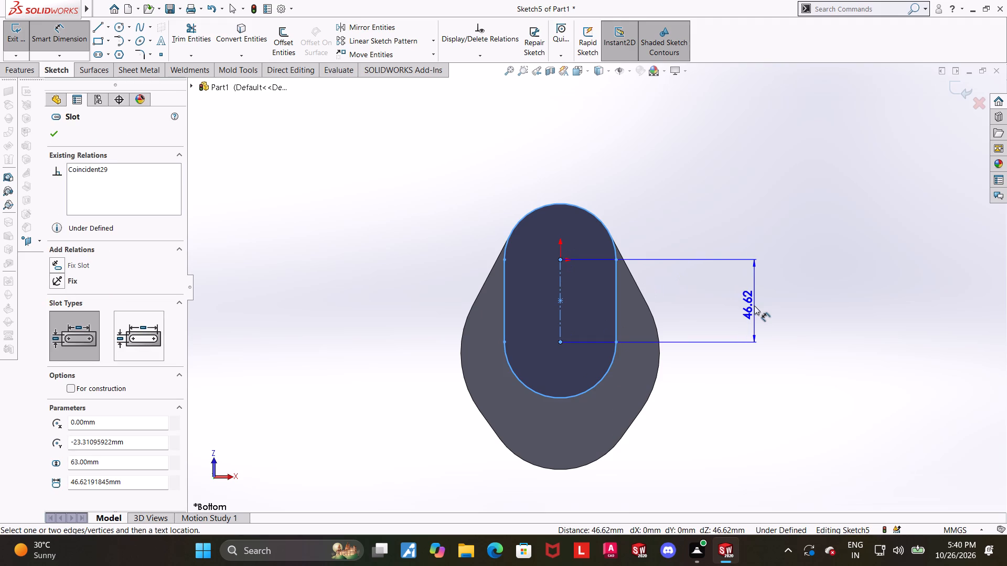
left_click(754, 306)
type("52")
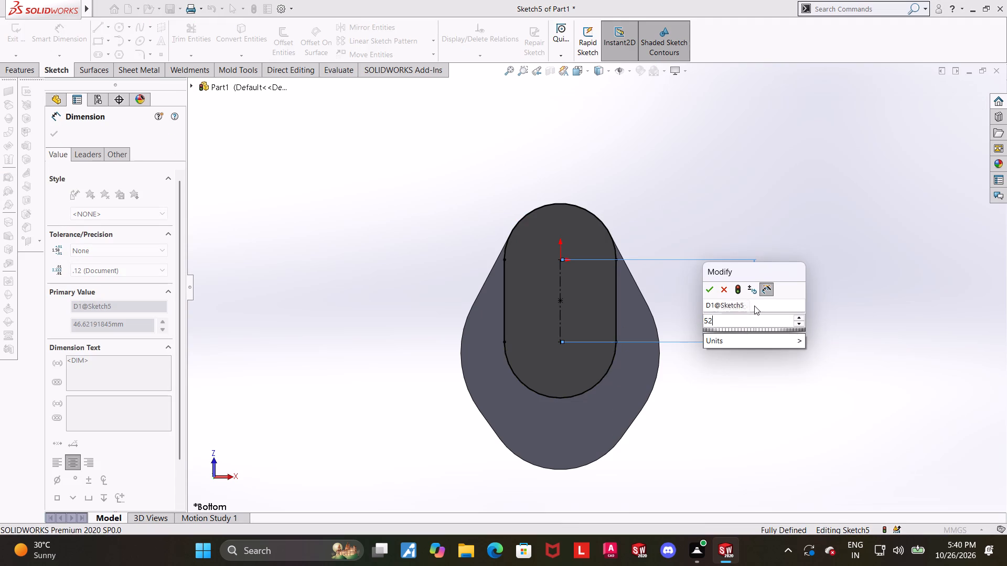
type(",5")
key("Return")
key("Escape")
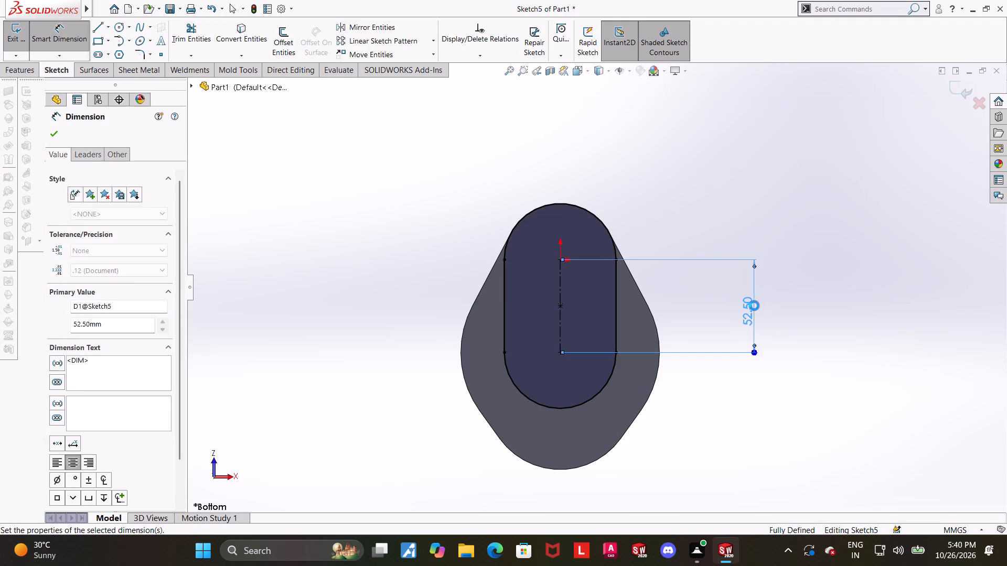
Display the body with hidden lines visible and examine the slot against the plate outline, pocket and upper tap holes.
scroll(803, 339, "up", 1)
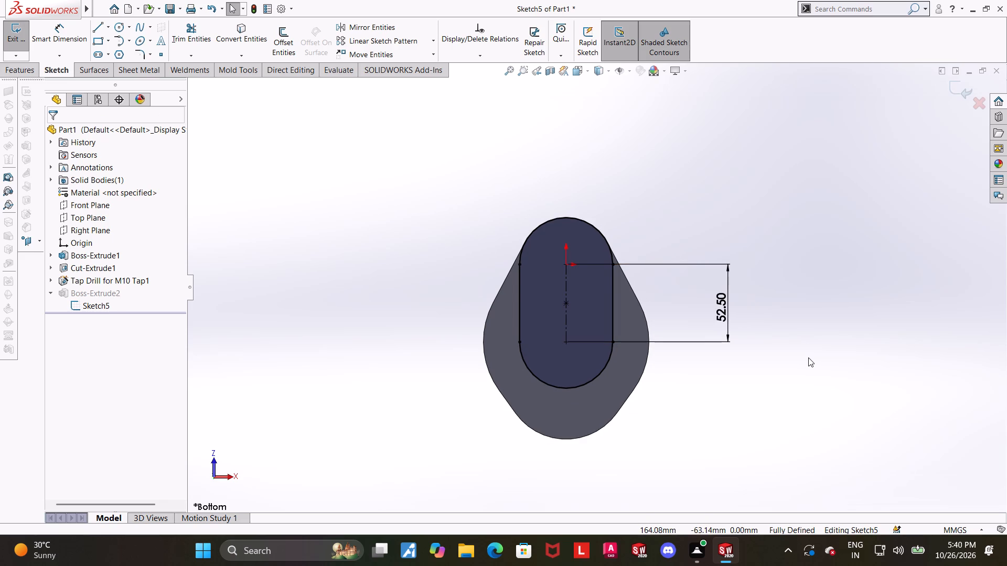
scroll(808, 357, "up", 1)
key("Escape")
scroll(548, 282, "down", 2)
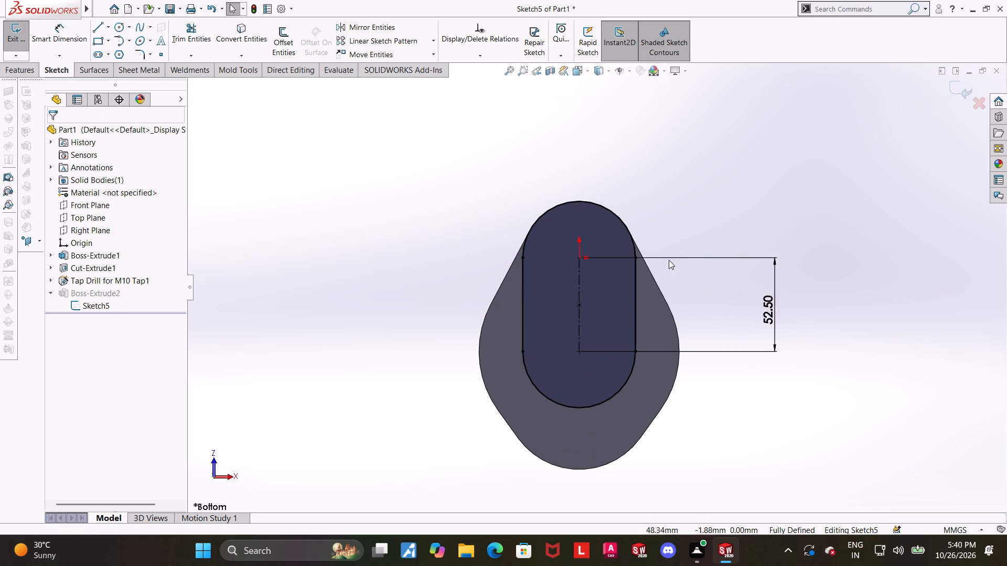
scroll(773, 344, "down", 2)
scroll(396, 192, "down", 3)
key("Escape")
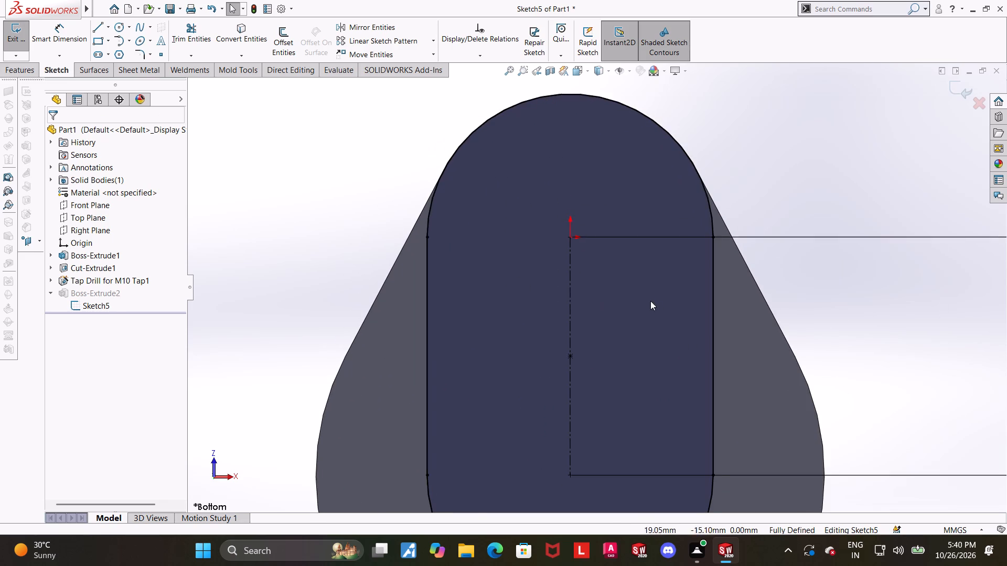
scroll(641, 289, "up", 3)
left_click(600, 74)
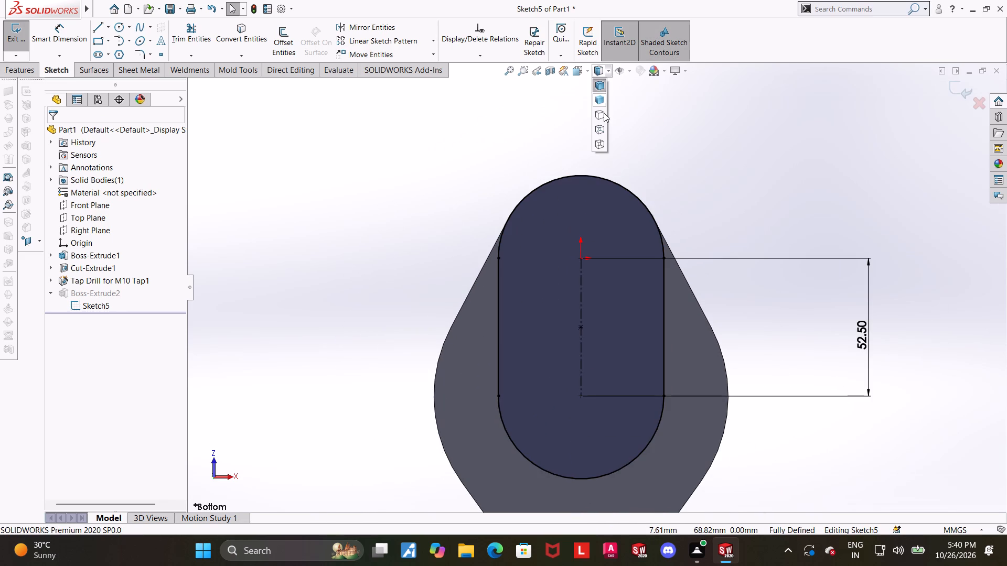
left_click(603, 128)
key("Escape")
scroll(737, 367, "up", 1)
scroll(778, 406, "down", 1)
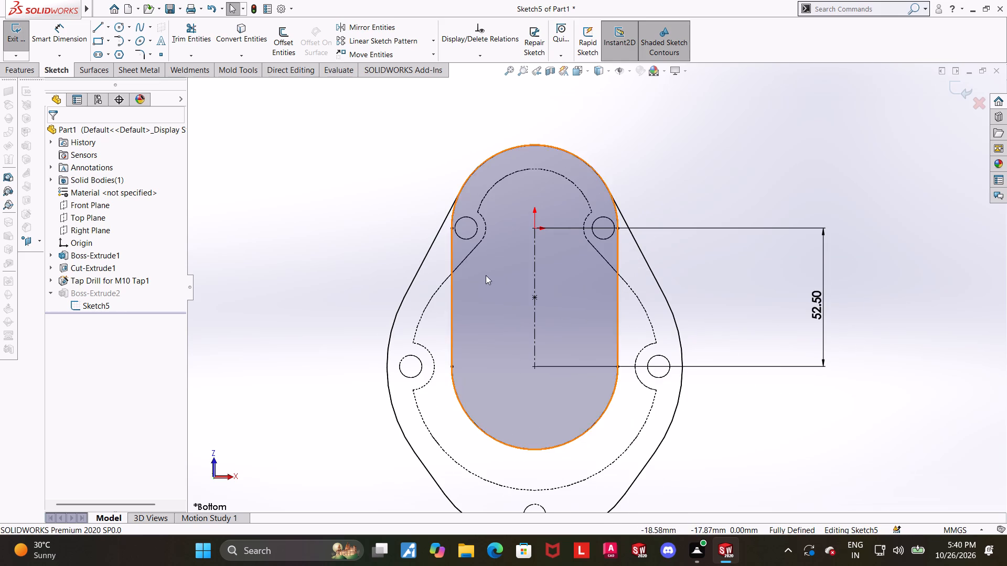
scroll(486, 275, "down", 2)
scroll(521, 214, "down", 1)
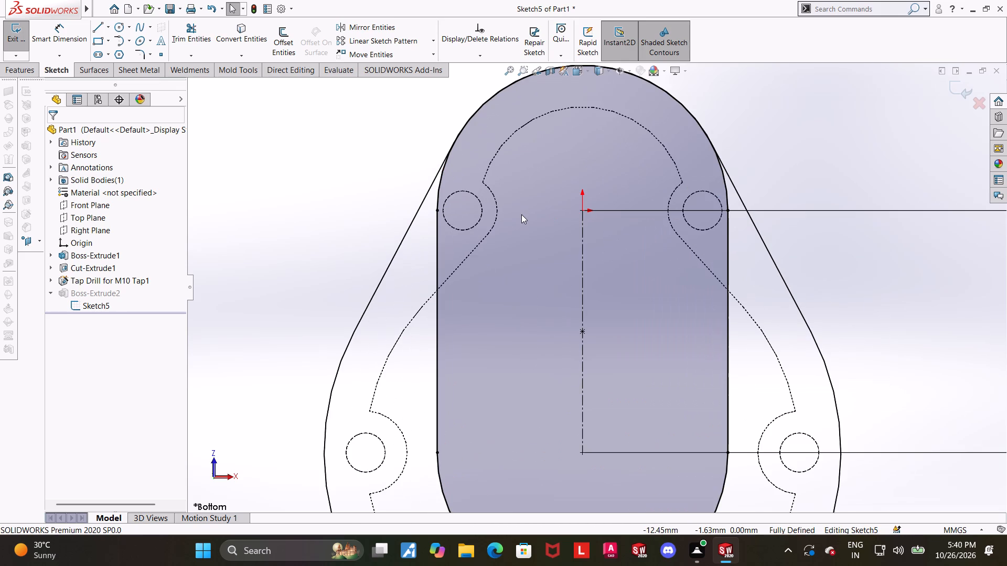
scroll(521, 214, "down", 1)
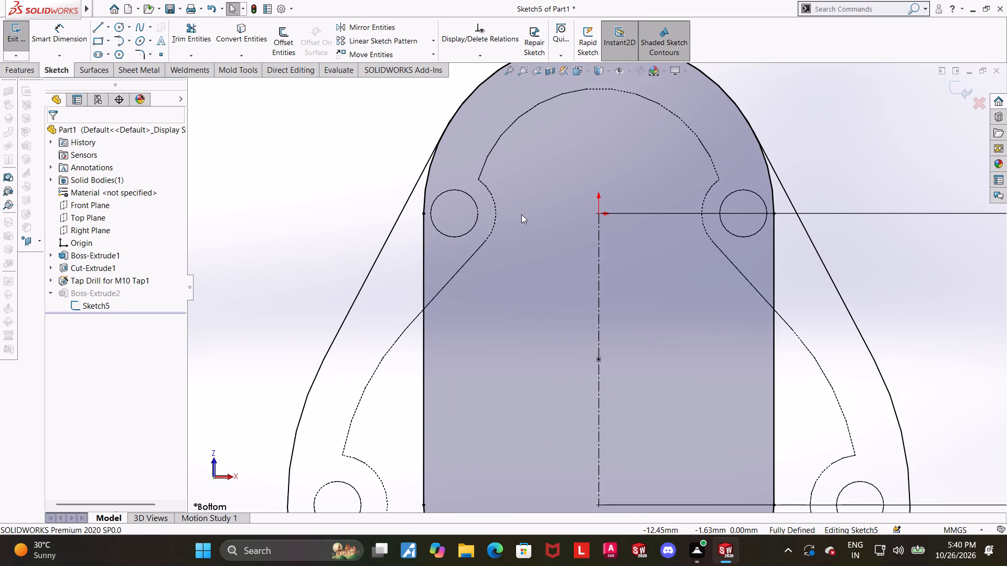
scroll(521, 214, "down", 1)
scroll(577, 251, "up", 1)
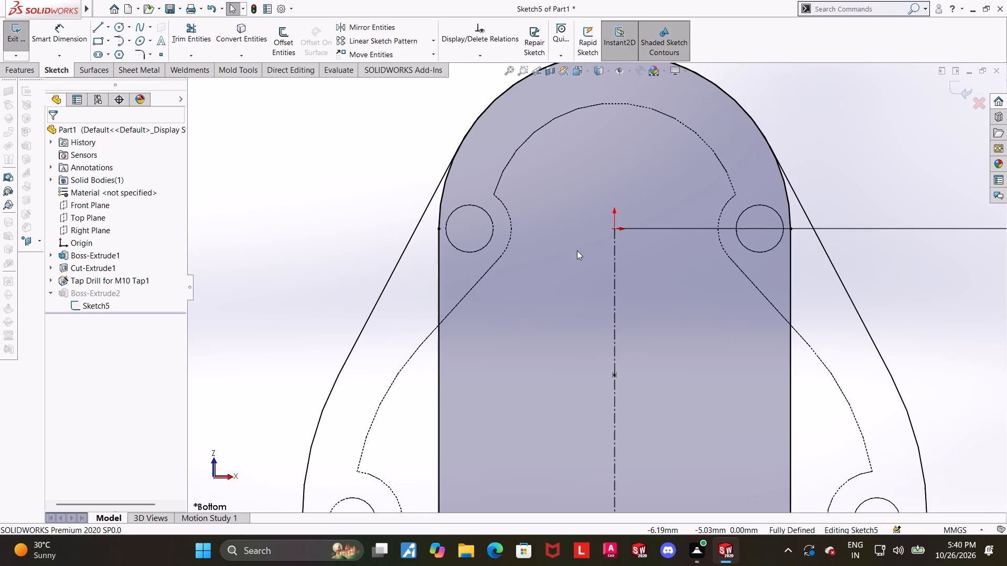
Examine the slot's upper arc and sides against the plate outline and the two upper tap holes.
scroll(577, 251, "down", 1)
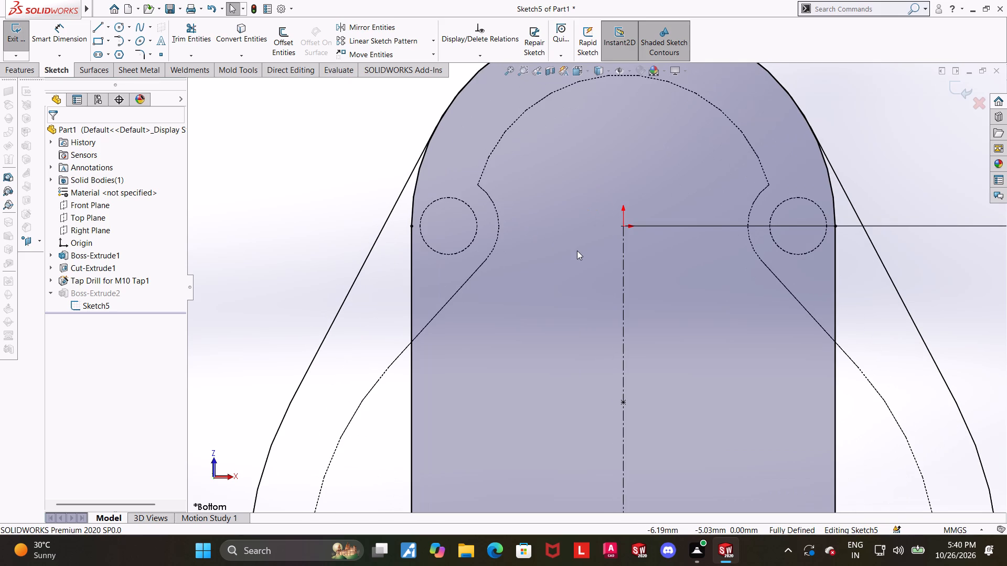
scroll(577, 251, "up", 1)
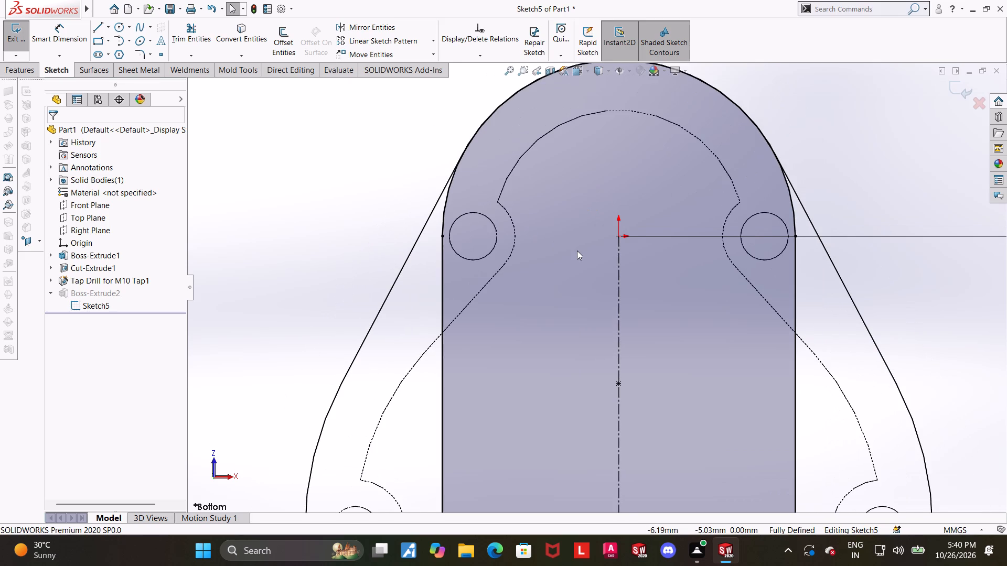
scroll(577, 251, "down", 1)
scroll(577, 251, "up", 1)
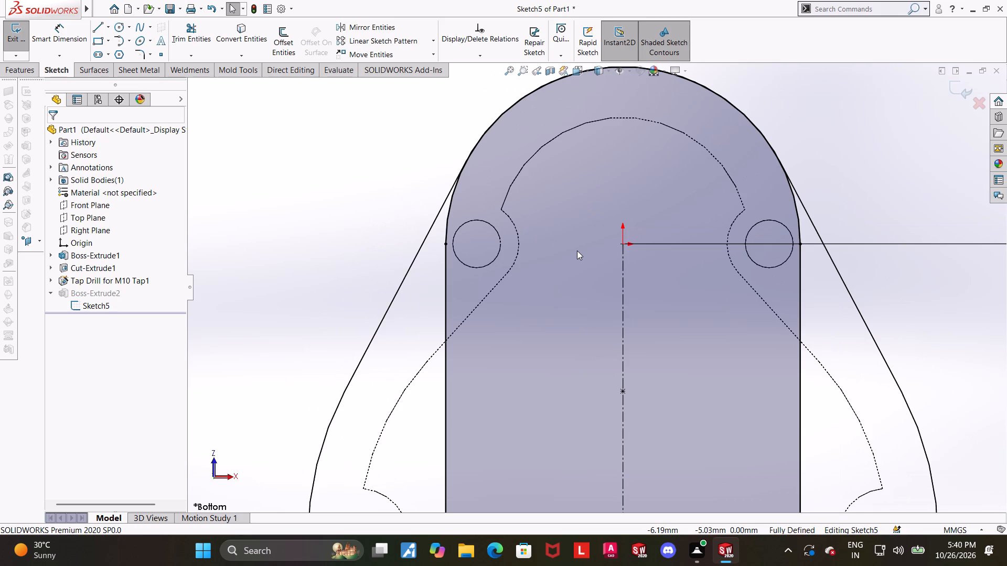
scroll(575, 251, "down", 1)
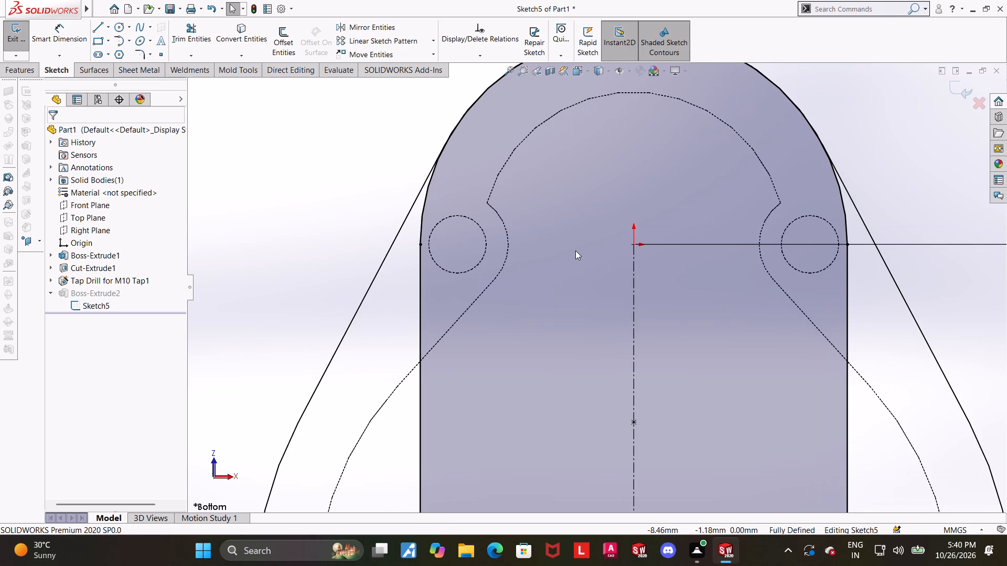
scroll(575, 251, "up", 5)
scroll(792, 329, "up", 3)
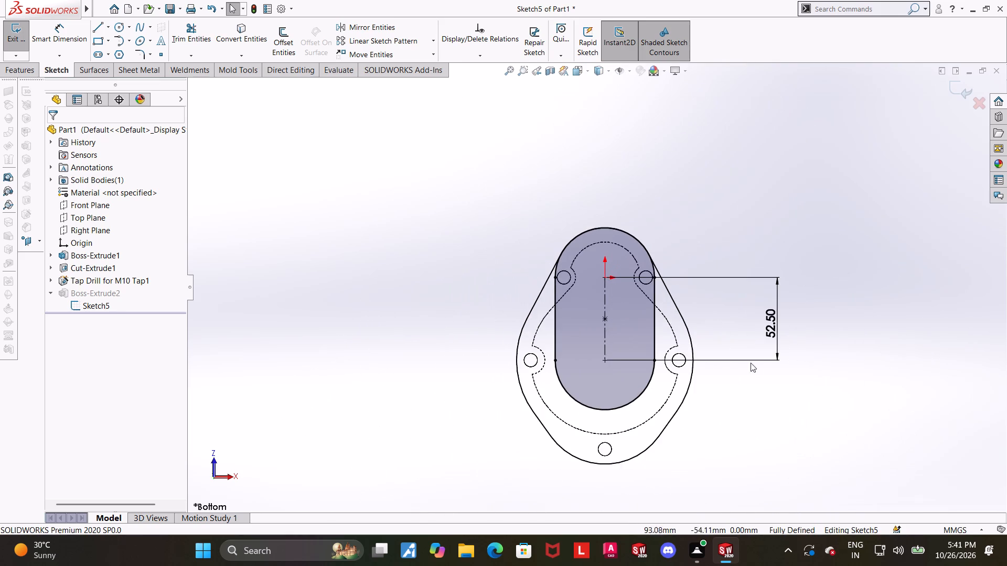
scroll(730, 361, "down", 1)
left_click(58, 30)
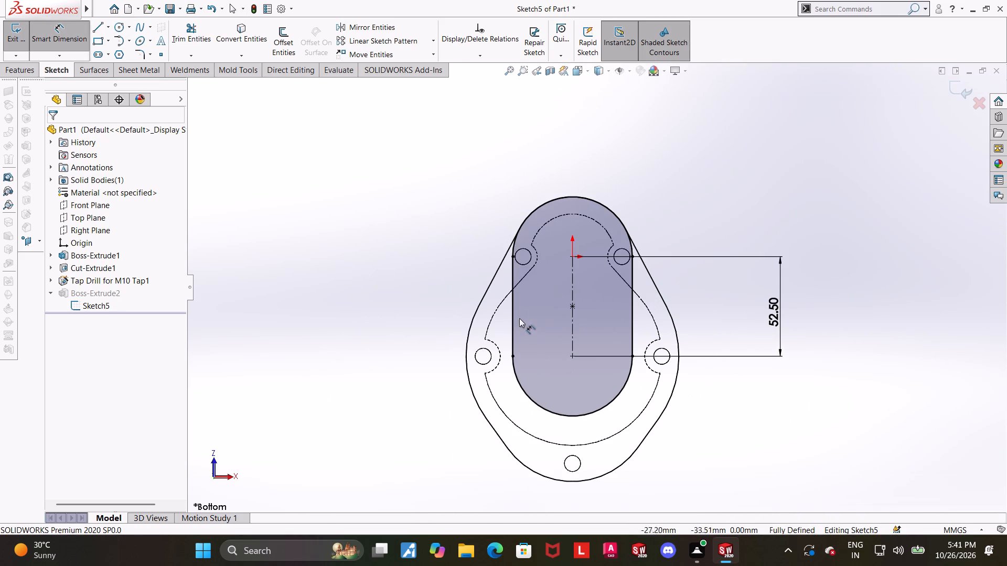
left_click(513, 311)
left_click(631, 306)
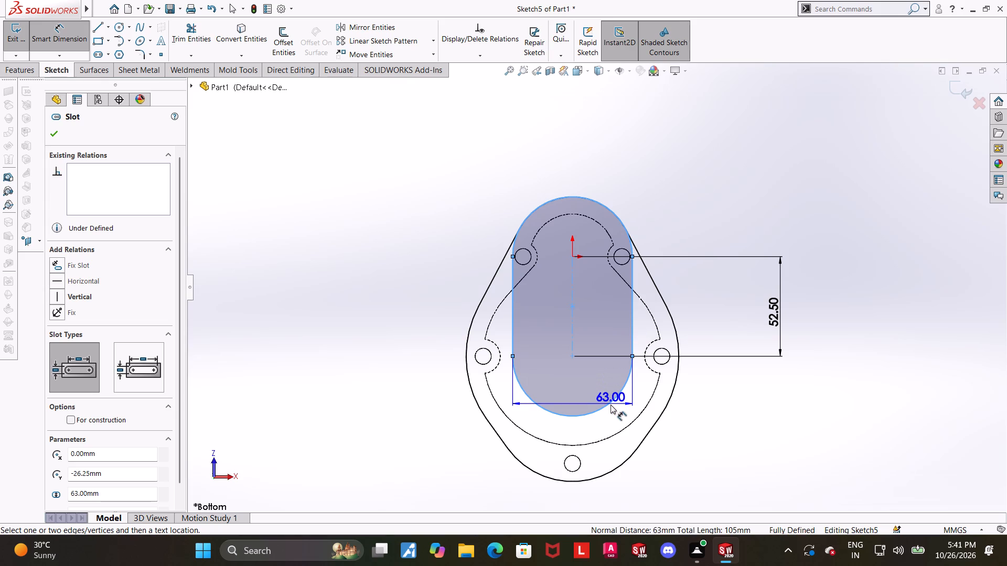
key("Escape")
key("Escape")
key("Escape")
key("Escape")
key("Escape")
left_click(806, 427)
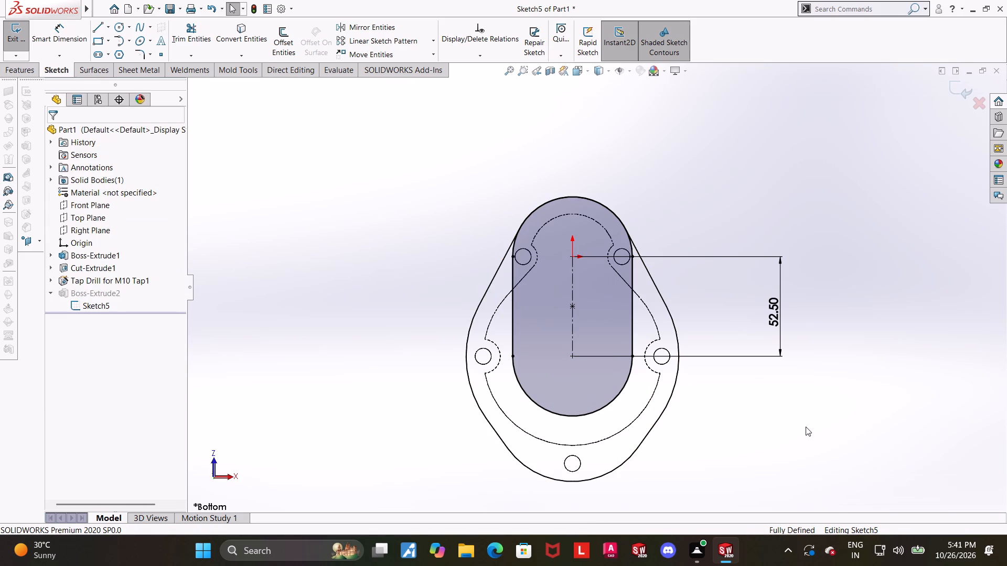
Delete the coradial relation between the slot's upper arc and the plate's upper rounded edge.
scroll(736, 366, "up", 2)
scroll(611, 244, "down", 2)
scroll(644, 318, "down", 2)
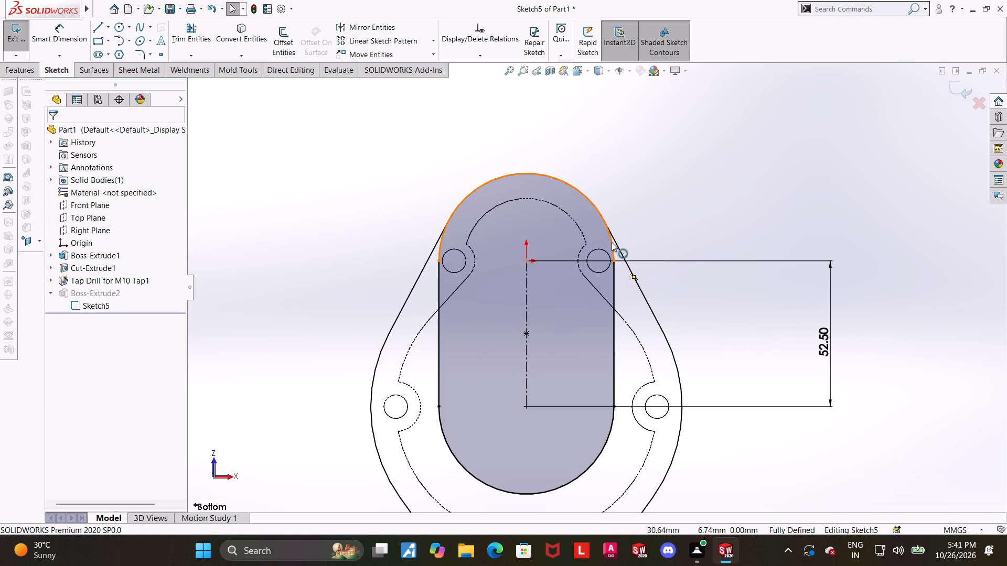
left_click(593, 202)
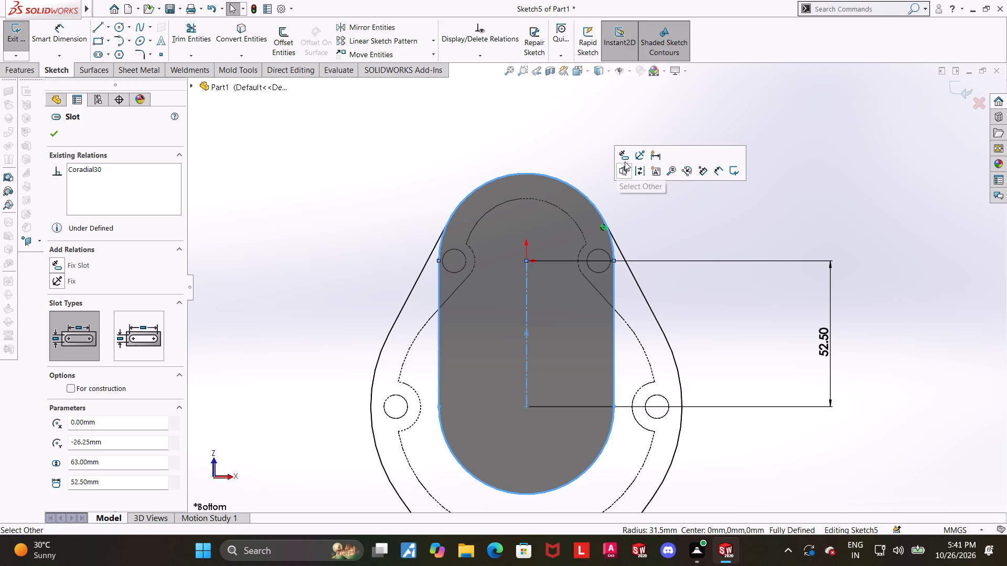
key("Escape")
key("Escape")
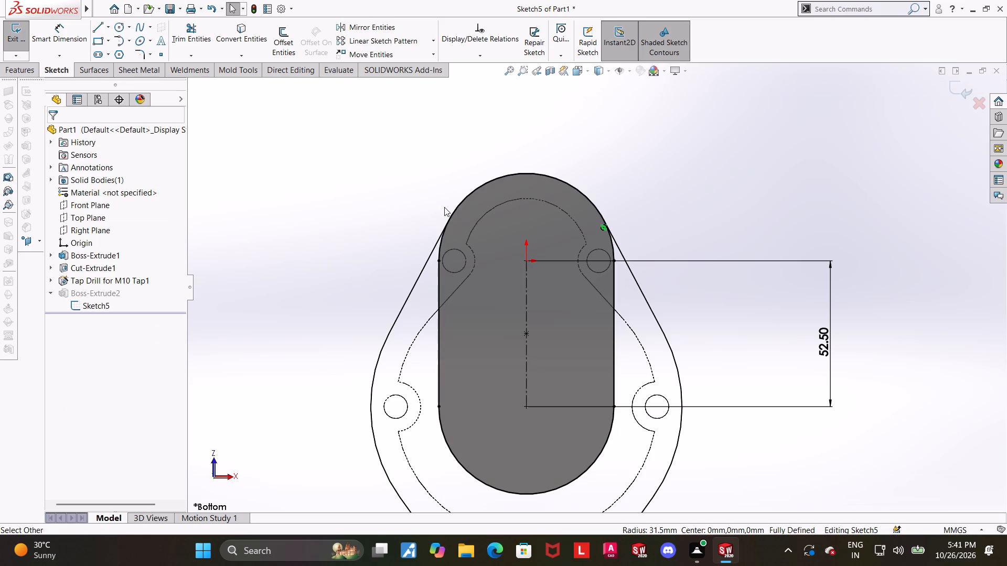
left_click(460, 201)
right_click(98, 170)
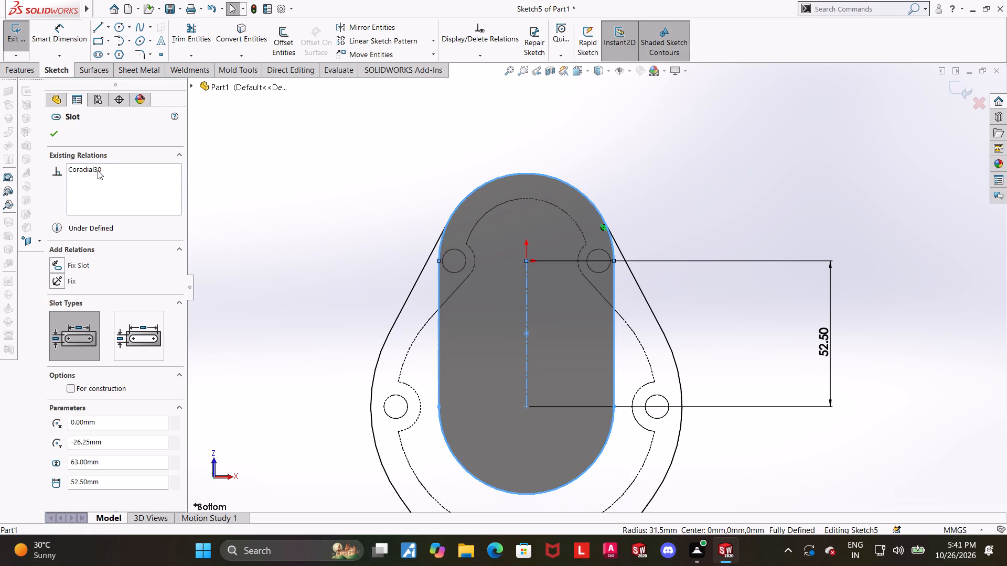
left_click(122, 188)
key("Escape")
key("Escape")
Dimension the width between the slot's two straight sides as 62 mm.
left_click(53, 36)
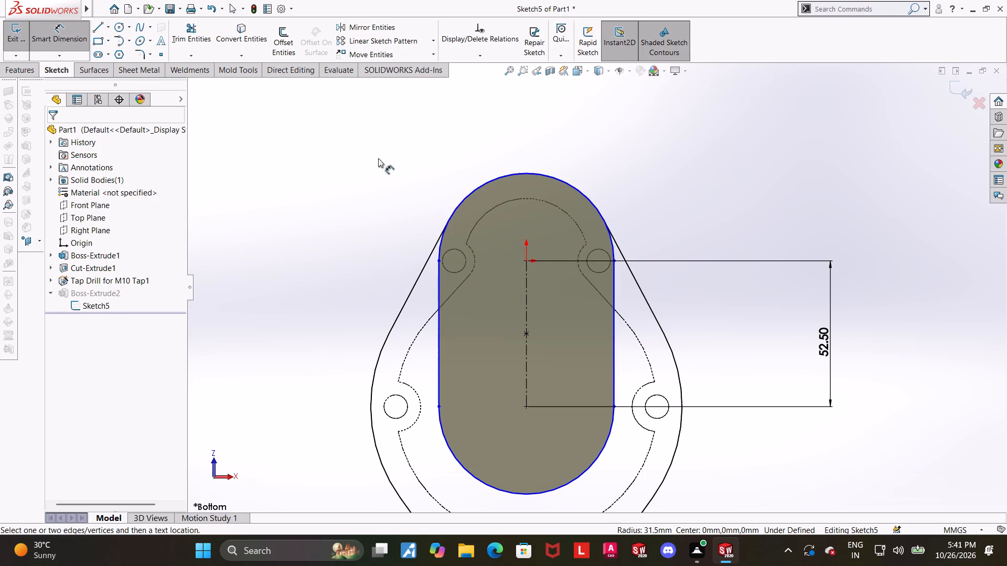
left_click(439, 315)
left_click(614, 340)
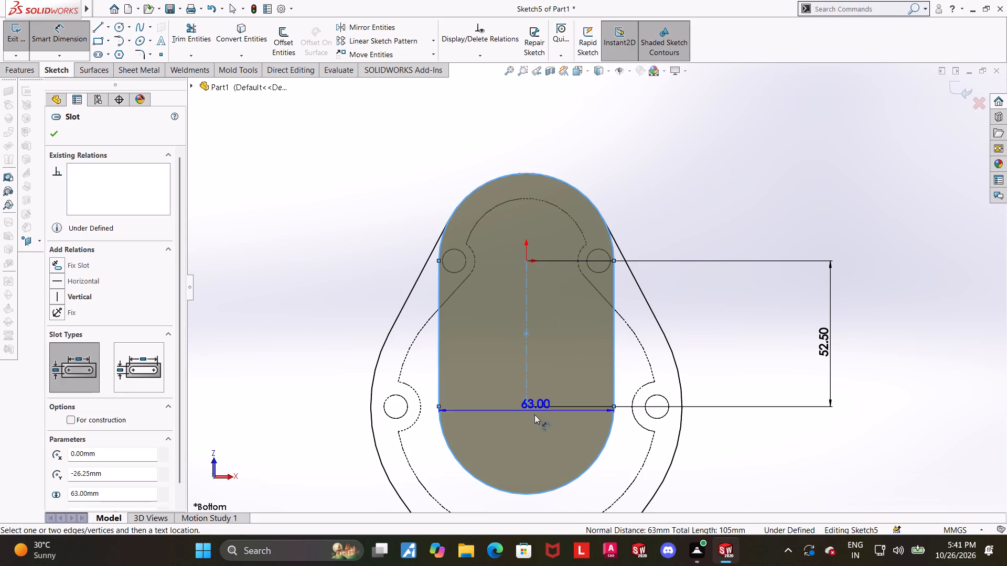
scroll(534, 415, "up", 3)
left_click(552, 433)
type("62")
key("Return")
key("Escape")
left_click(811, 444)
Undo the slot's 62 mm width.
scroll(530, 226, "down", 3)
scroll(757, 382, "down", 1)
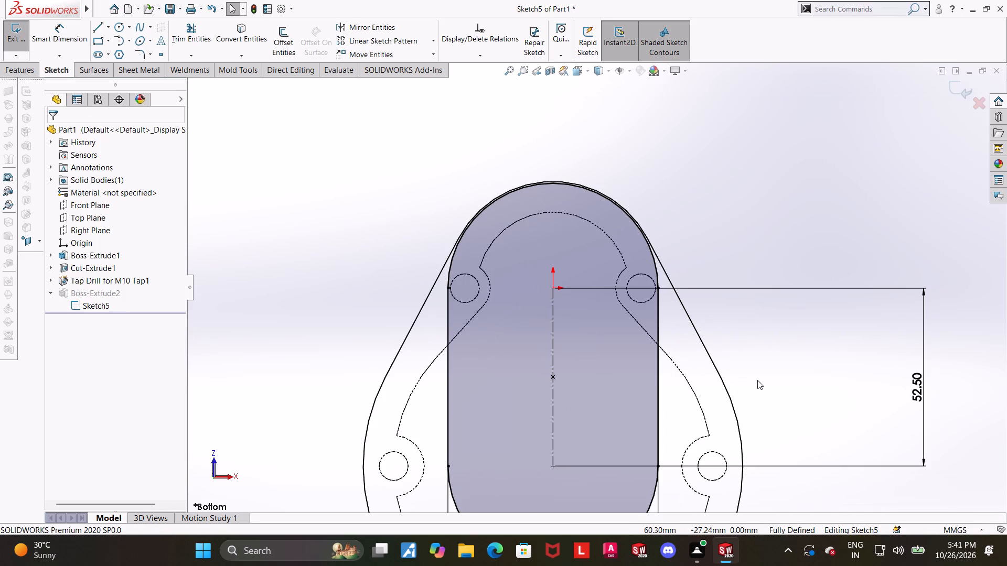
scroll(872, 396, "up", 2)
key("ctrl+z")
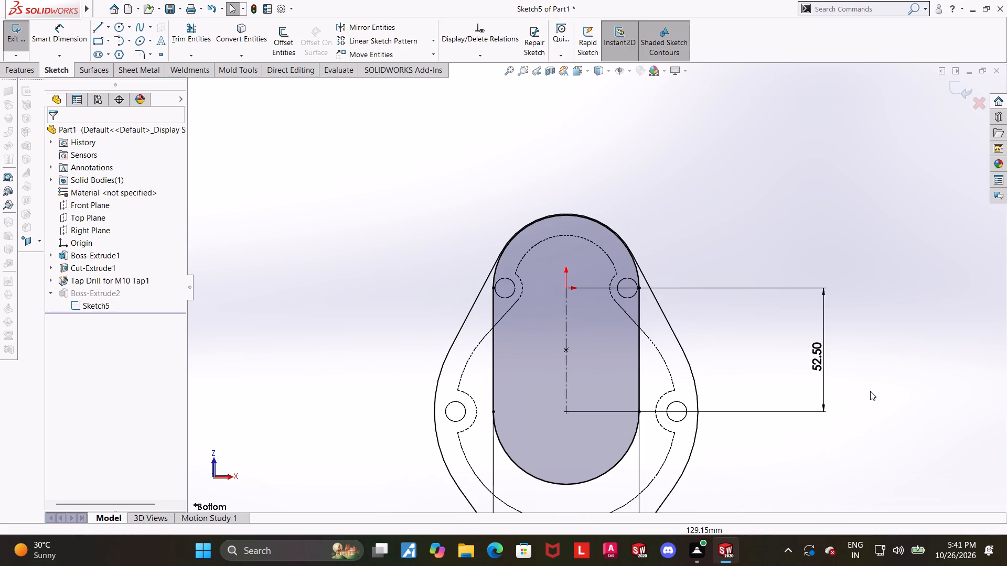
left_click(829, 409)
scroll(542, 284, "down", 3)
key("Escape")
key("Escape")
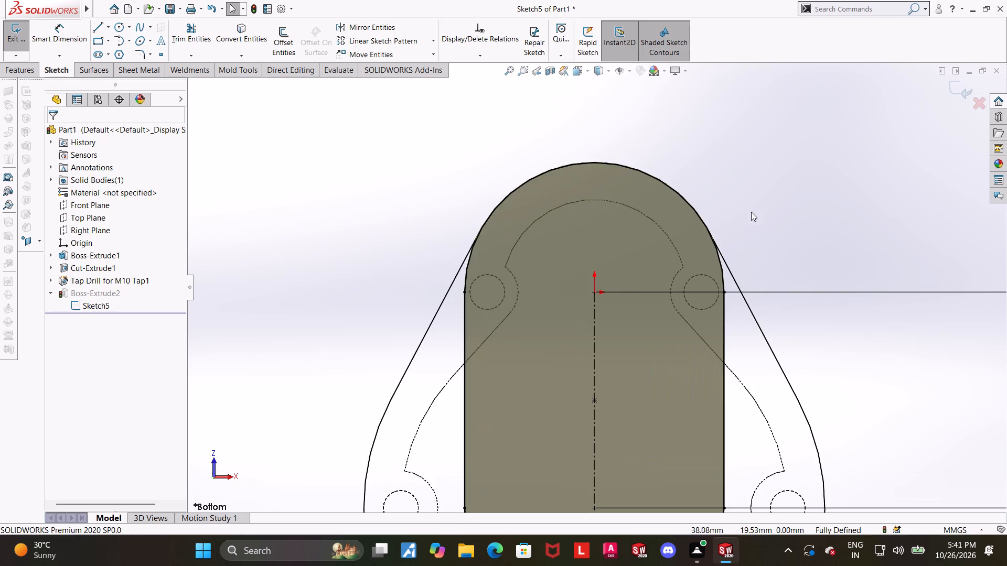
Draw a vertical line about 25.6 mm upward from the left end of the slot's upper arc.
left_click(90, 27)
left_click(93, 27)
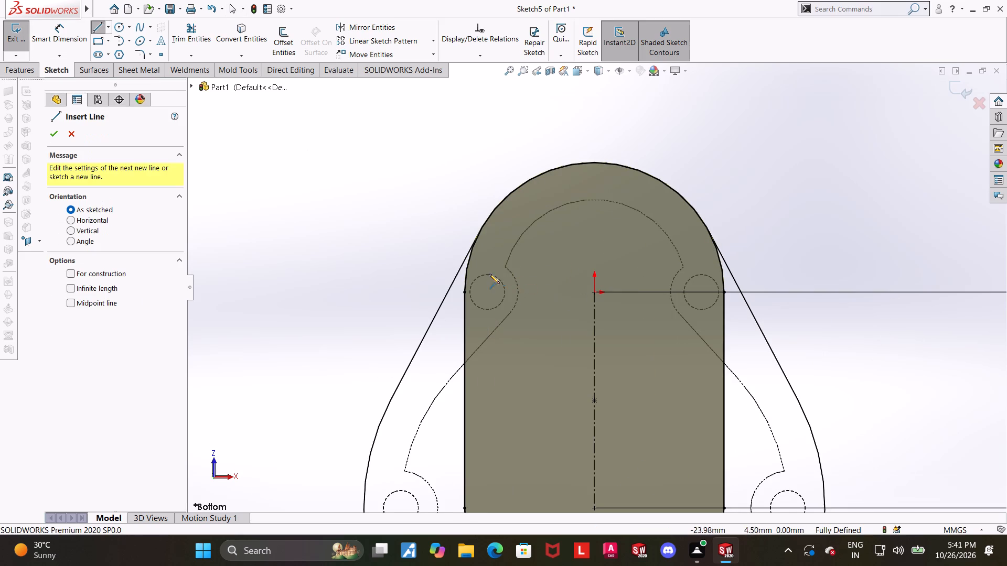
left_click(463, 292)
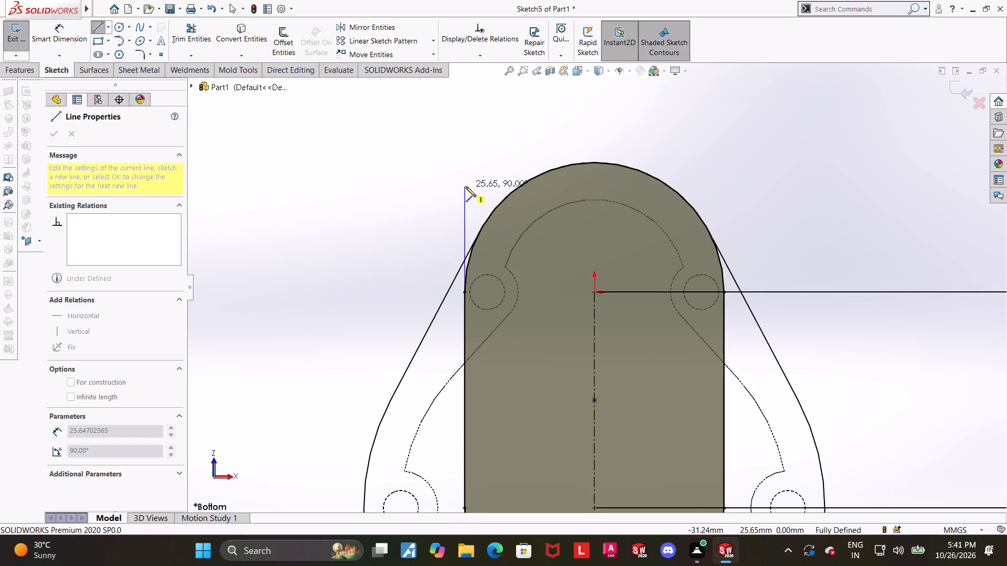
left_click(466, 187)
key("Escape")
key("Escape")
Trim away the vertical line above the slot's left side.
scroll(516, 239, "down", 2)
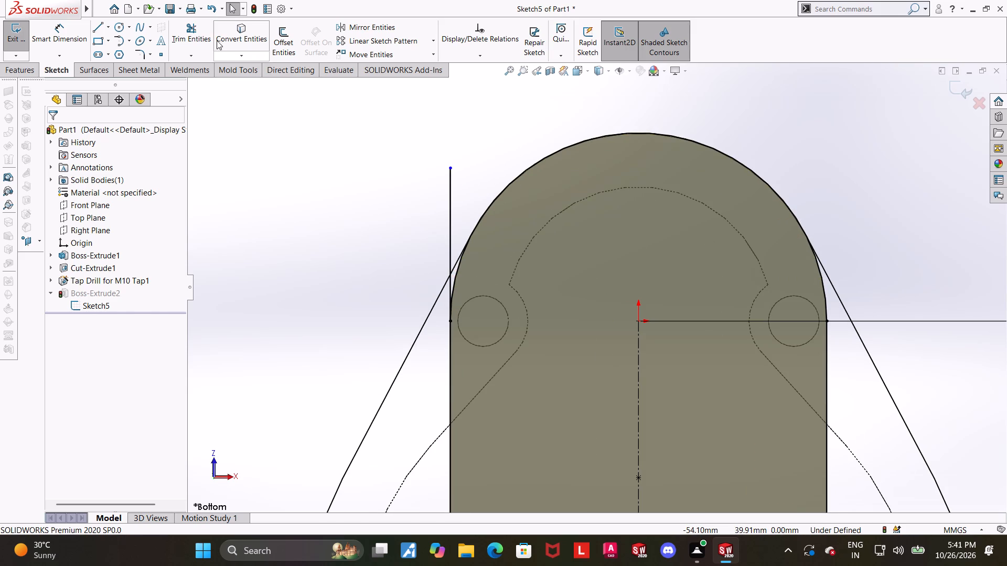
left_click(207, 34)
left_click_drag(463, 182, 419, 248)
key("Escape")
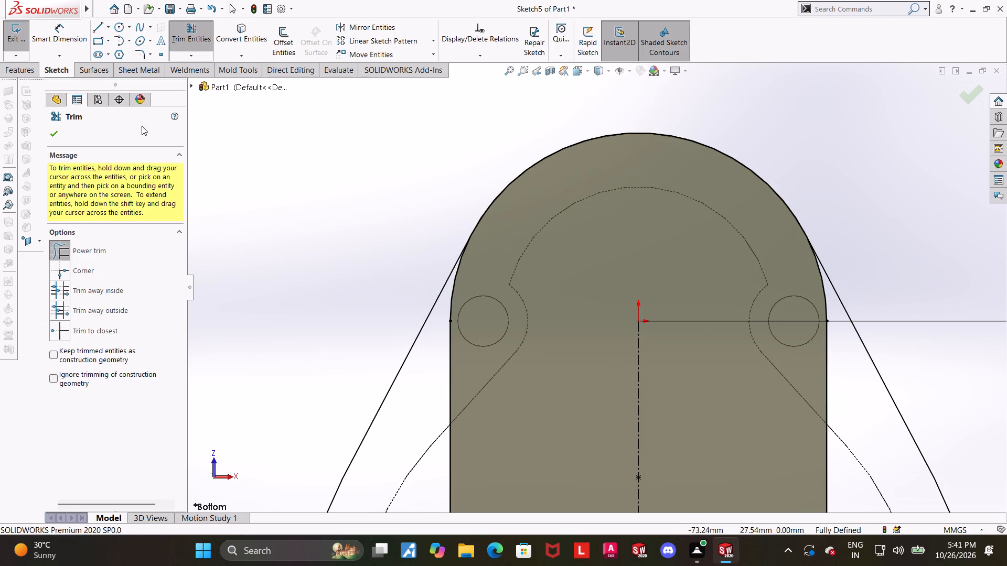
Draw a vertical line upward from the left end of the slot's upper arc, past the plate's slanted left edge.
double_click(98, 30)
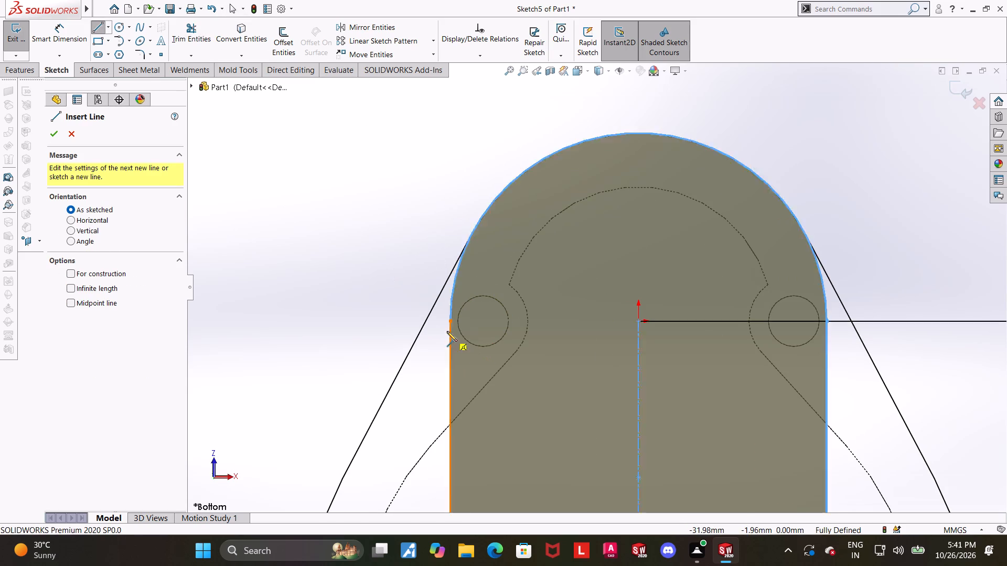
left_click(451, 323)
left_click(453, 185)
key("Escape")
key("Escape")
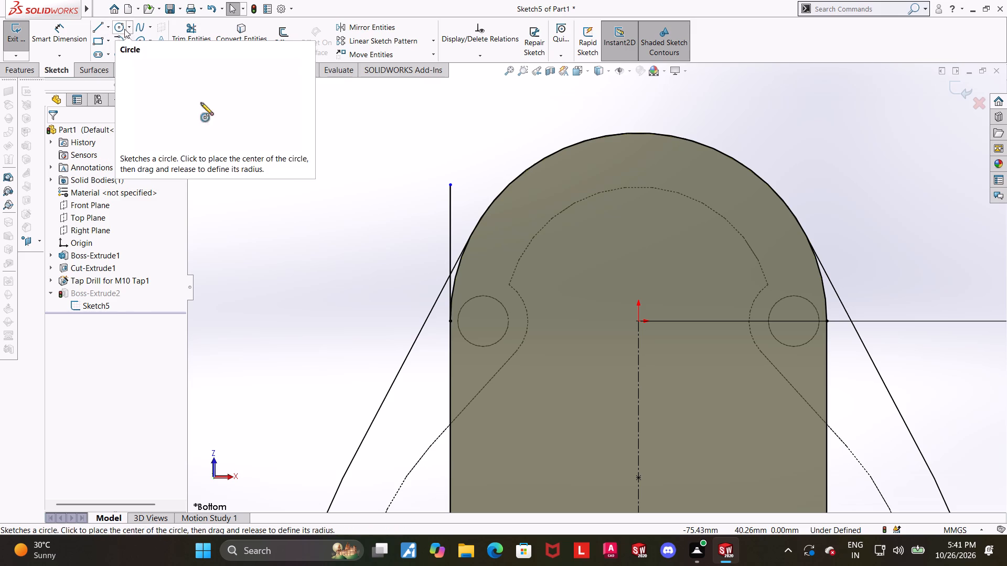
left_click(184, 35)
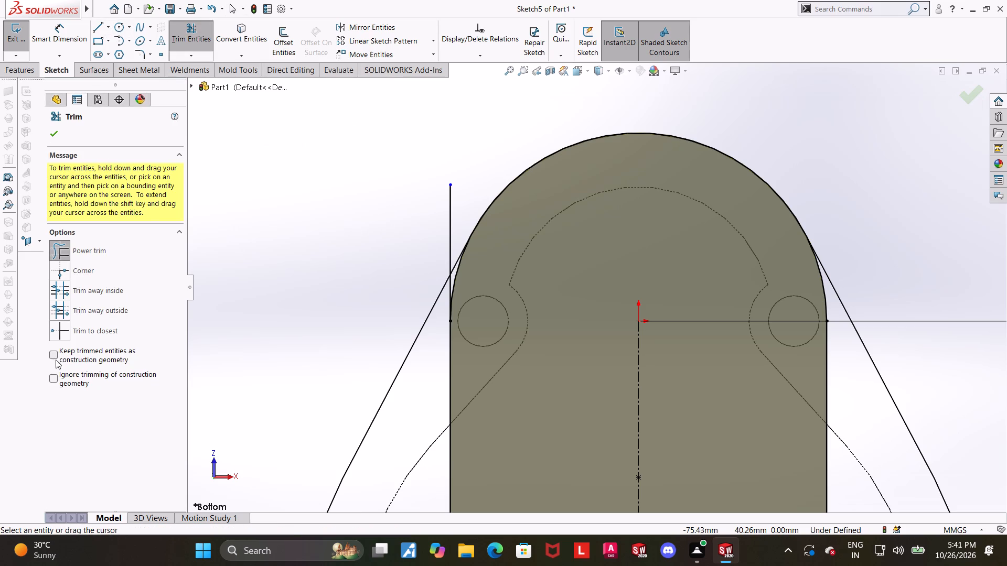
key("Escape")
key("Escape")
Convert the plate's slanted upper-left edge into a sketch line.
left_click(252, 34)
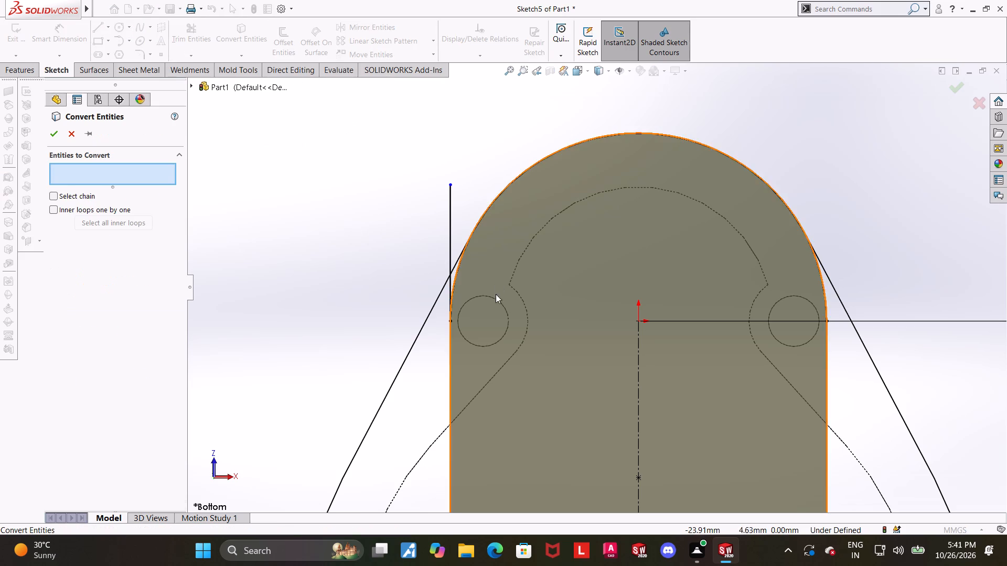
scroll(491, 293, "down", 2)
left_click(458, 253)
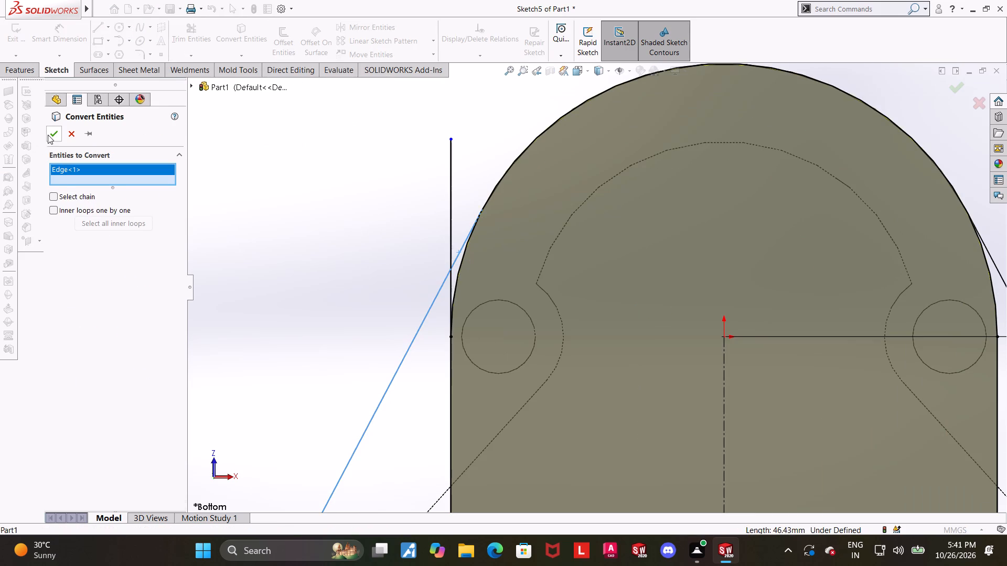
left_click(48, 134)
Trim the converted line below its crossing with the vertical line, and the vertical line above that crossing.
left_click(192, 32)
left_click_drag(395, 442, 341, 350)
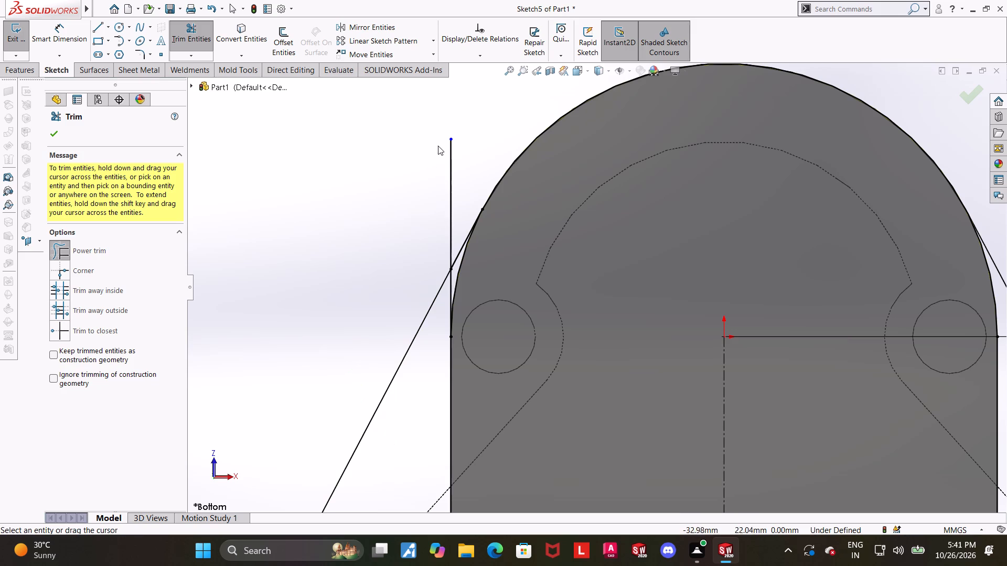
left_click_drag(454, 161, 378, 235)
scroll(467, 254, "down", 6)
left_click_drag(495, 251, 401, 315)
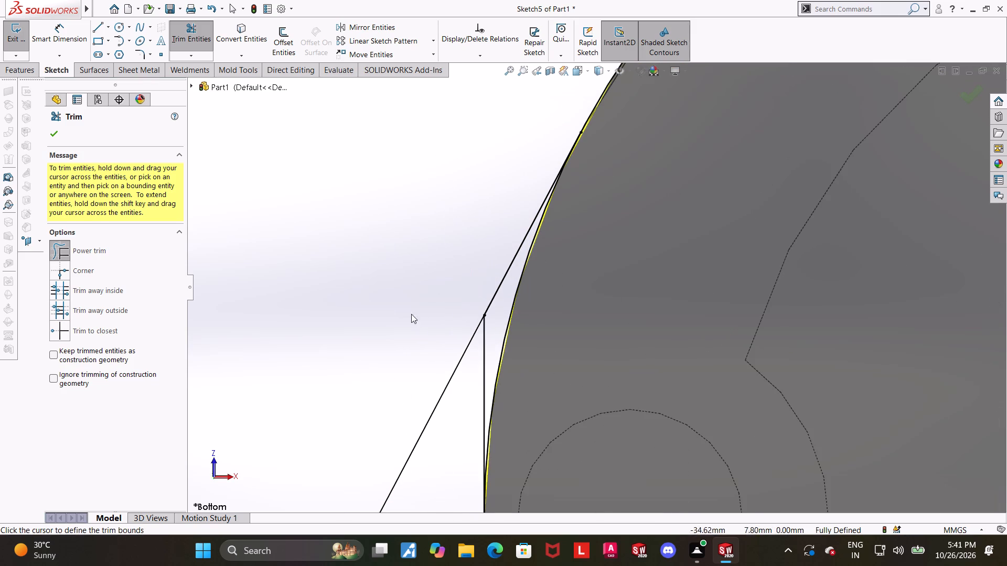
key("Escape")
key("Escape")
Set Trim Entities to keep trimmed entities as construction geometry.
left_click(200, 53)
left_click(199, 55)
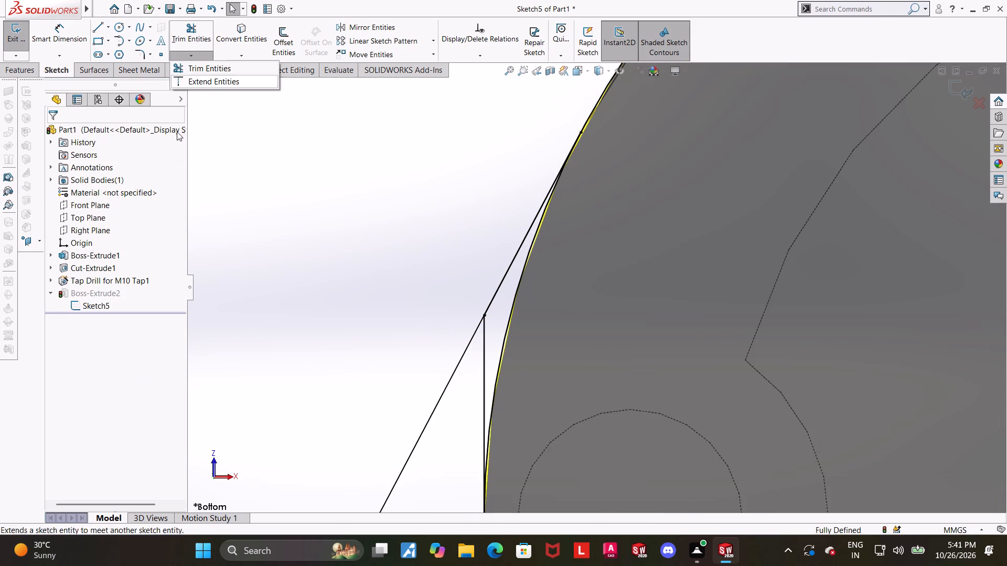
left_click(199, 70)
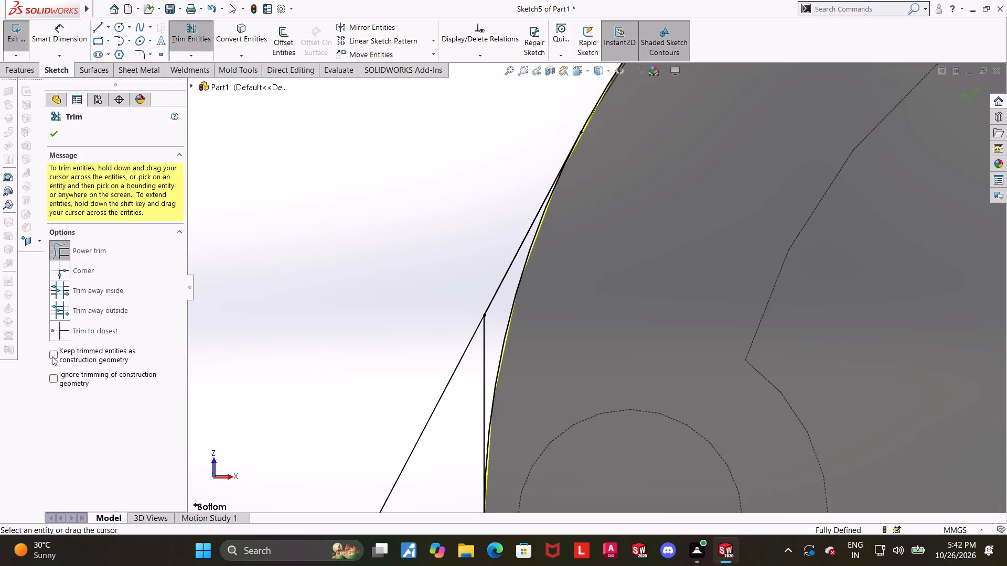
left_click(52, 356)
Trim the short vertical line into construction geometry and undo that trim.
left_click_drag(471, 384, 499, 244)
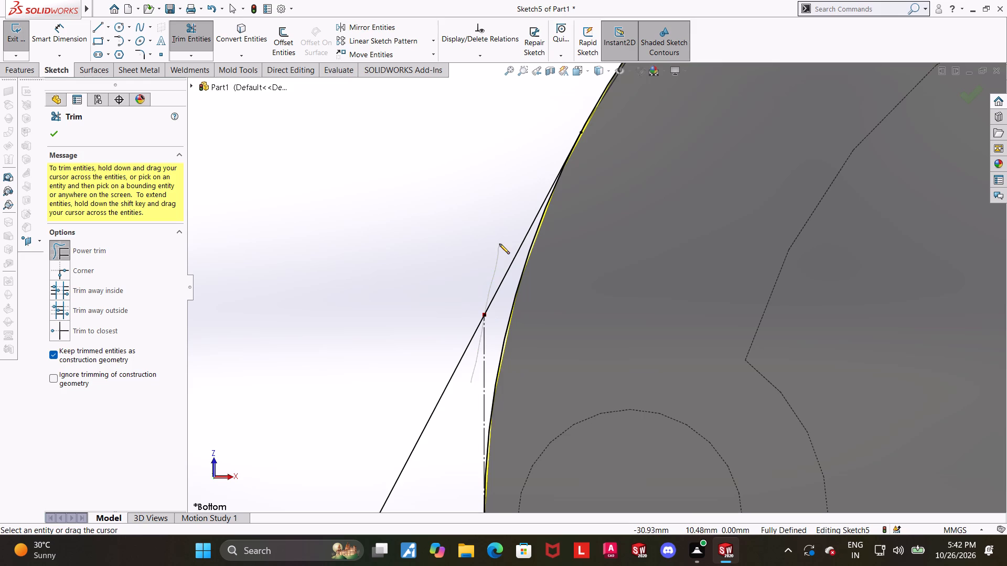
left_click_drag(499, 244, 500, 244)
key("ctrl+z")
Trim the slot's upper arc between its left end and the converted line, keeping the trimmed piece as construction geometry.
scroll(483, 279, "up", 5)
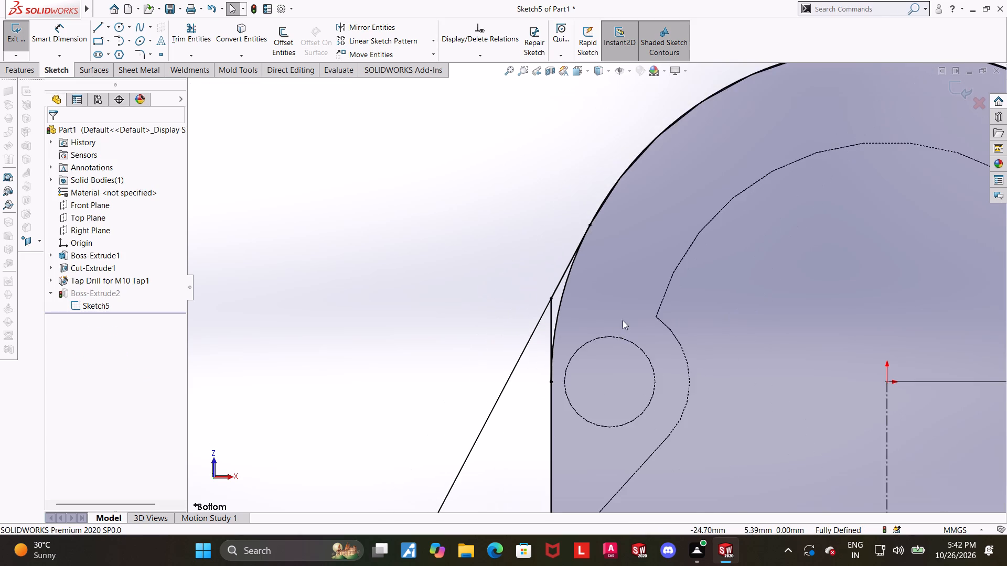
scroll(620, 303, "down", 4)
left_click_drag(523, 287, 480, 279)
key("Escape")
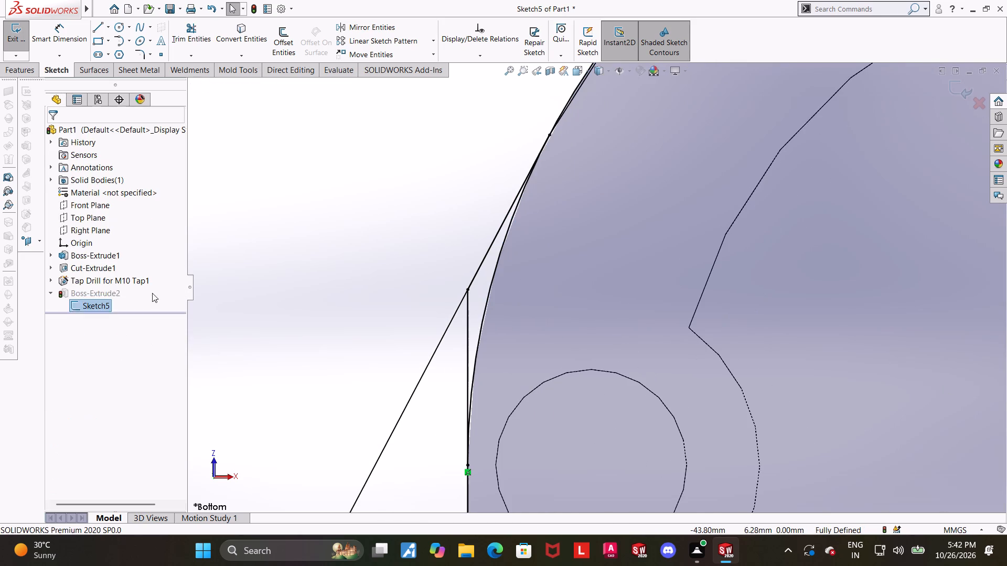
key("Escape")
left_click(202, 34)
left_click_drag(527, 302, 487, 296)
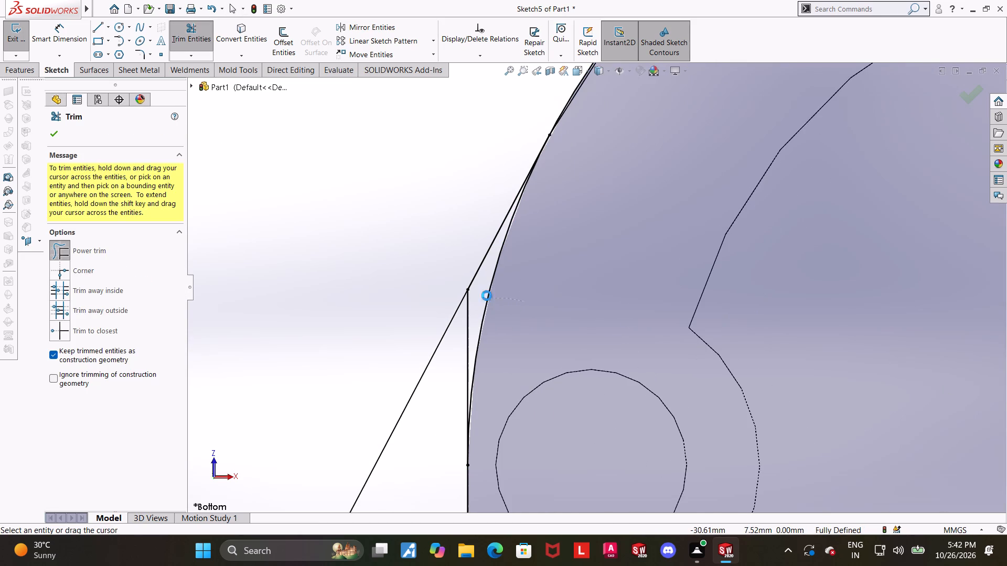
left_click_drag(487, 296, 484, 289)
left_click(529, 276)
scroll(515, 284, "up", 4)
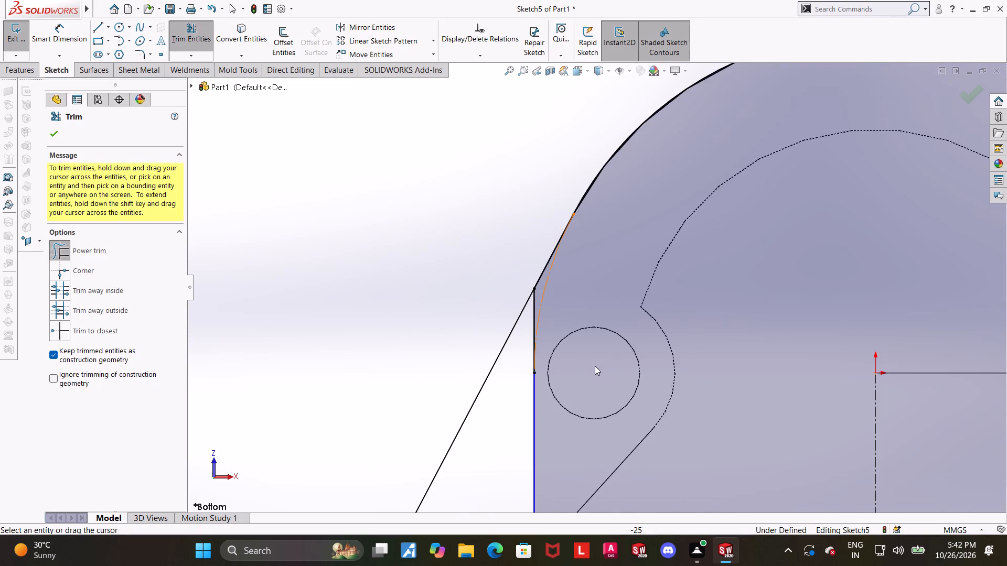
Make the slot's left side line and the short vertical line above it collinear.
scroll(571, 390, "up", 9)
key("Escape")
key("Escape")
scroll(847, 448, "down", 3)
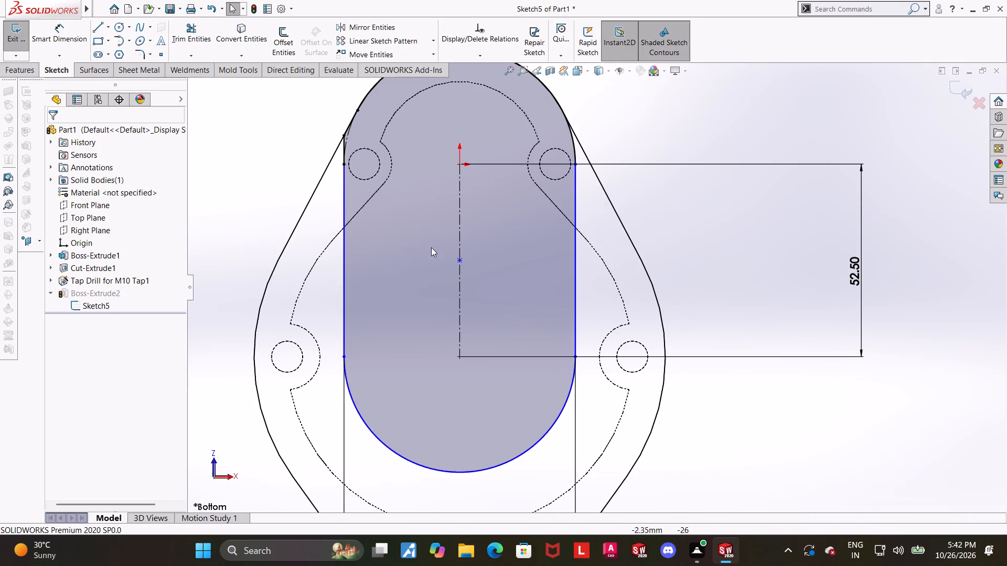
left_click(342, 155, "ctrl")
left_click(342, 178, "ctrl")
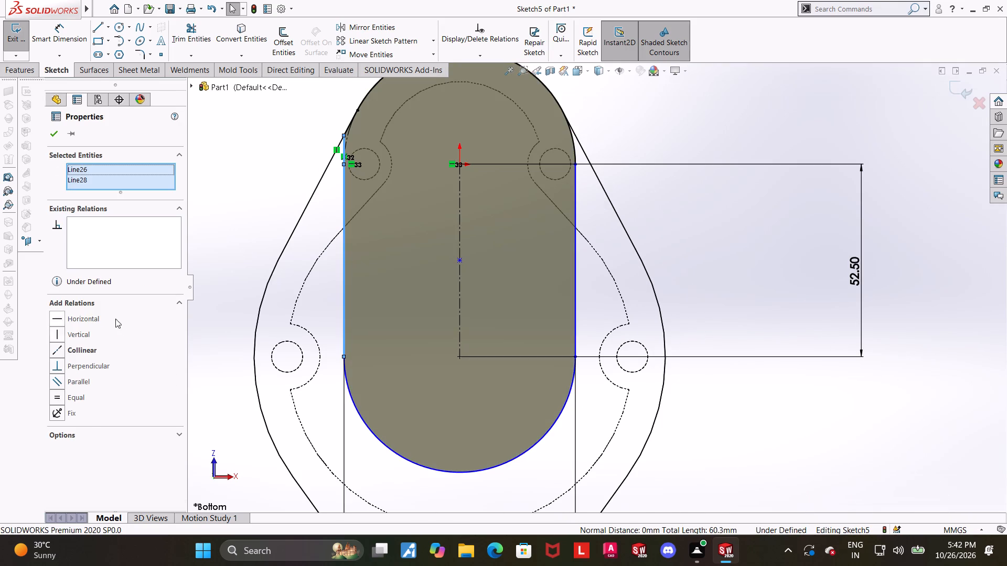
left_click(55, 353)
left_click(831, 445)
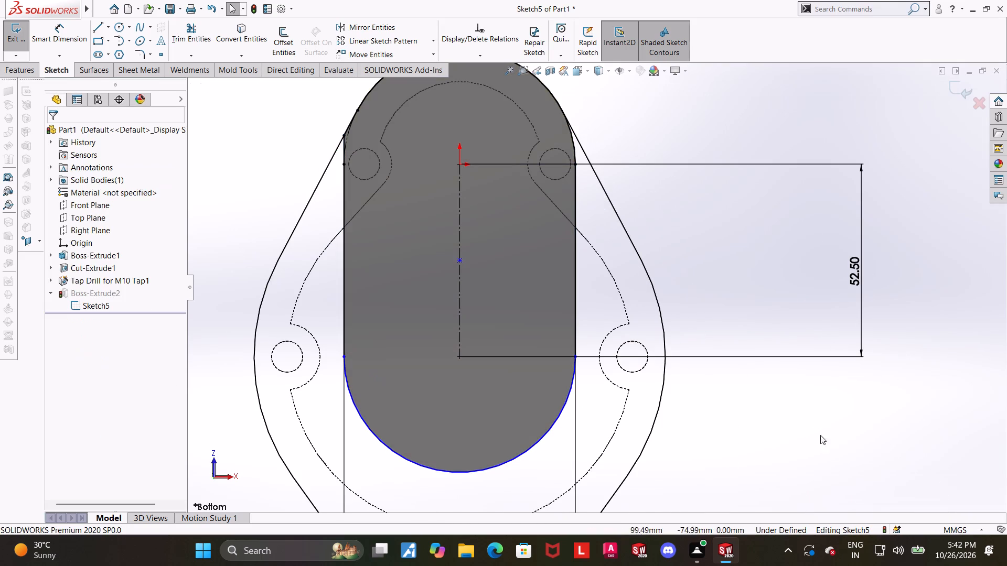
key("Escape")
scroll(691, 427, "up", 5)
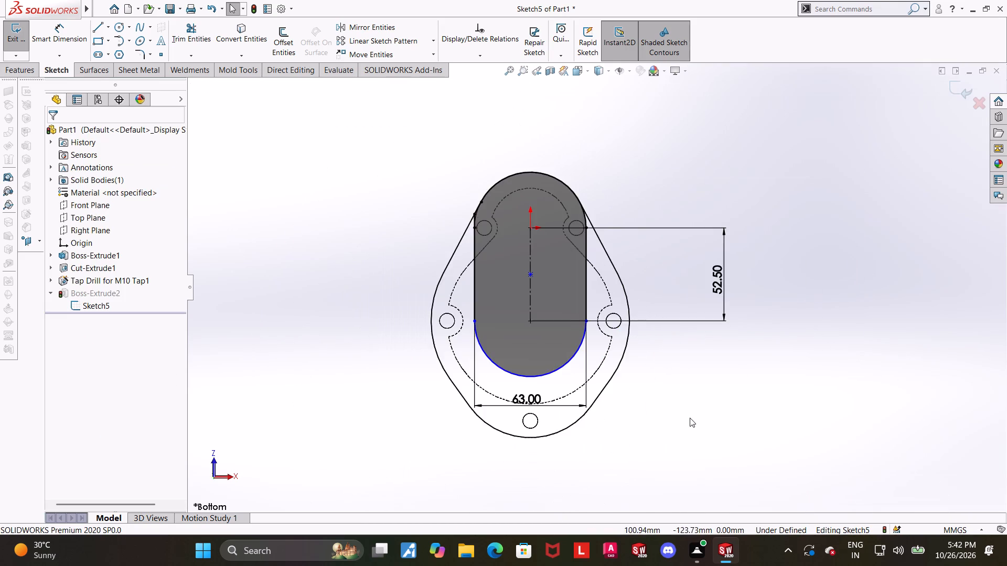
left_click(690, 418)
Delete the slot's 63 mm width dimension.
scroll(596, 331, "down", 3)
scroll(597, 135, "down", 3)
scroll(490, 185, "down", 1)
scroll(493, 179, "up", 5)
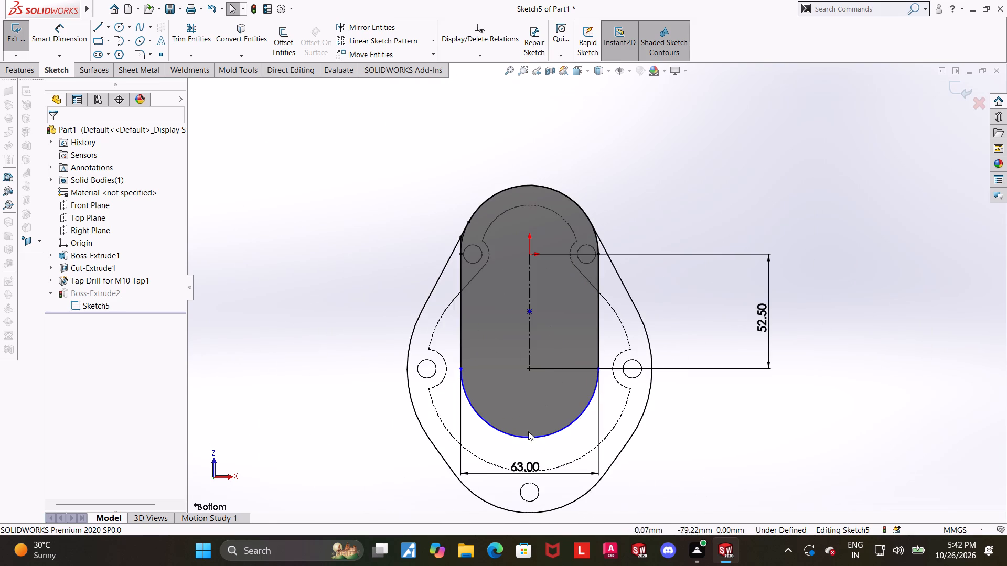
right_click(522, 461)
left_click(545, 416)
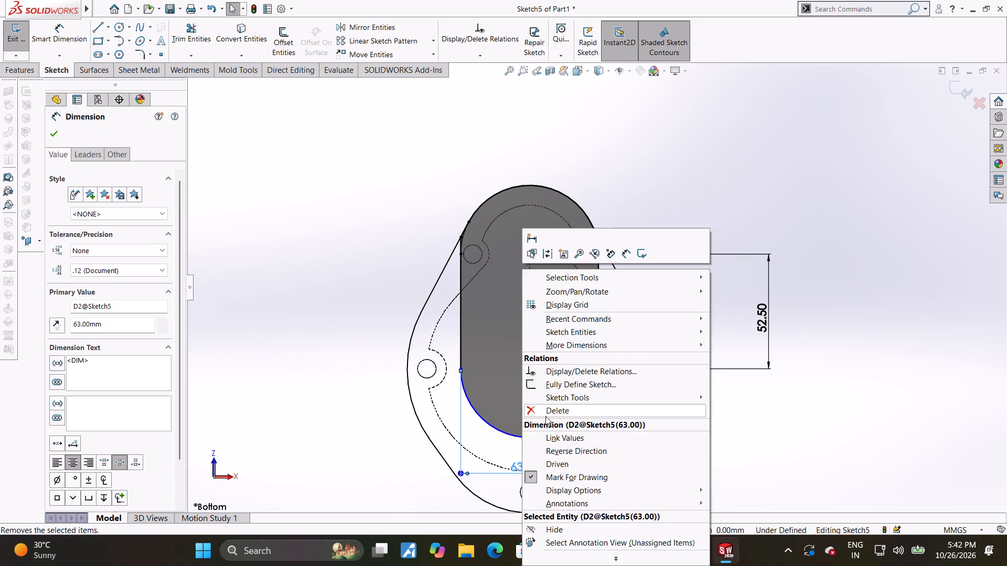
key("Escape")
Draw a vertical line upward from the upper end of the slot's right side, past the plate's slanted edge.
scroll(638, 249, "down", 2)
scroll(617, 212, "down", 2)
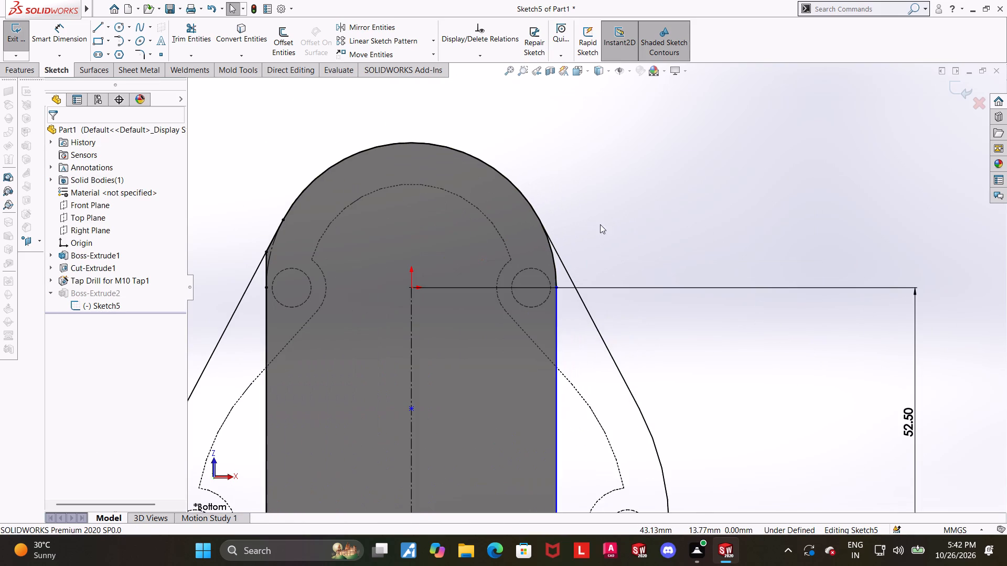
left_click(97, 22)
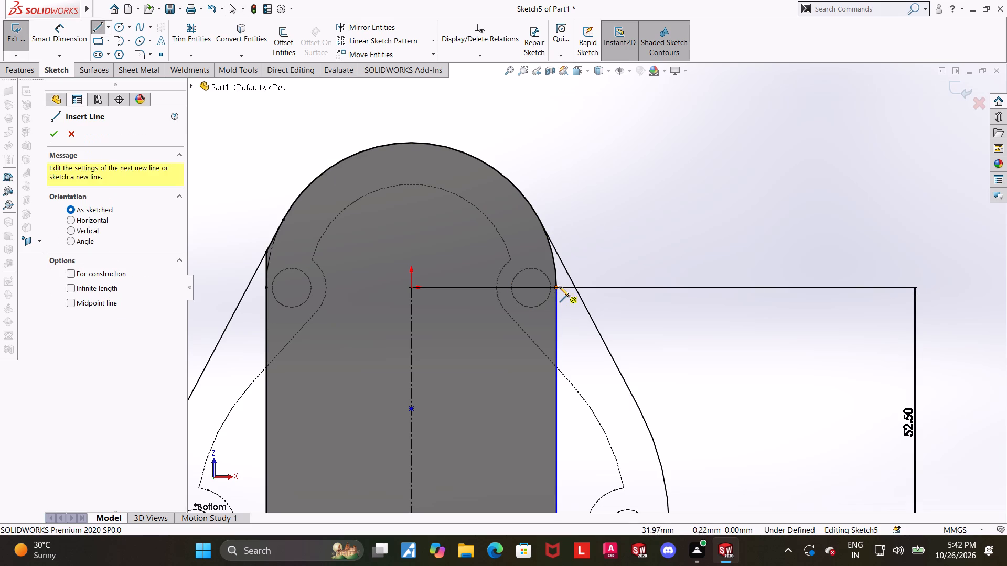
left_click(556, 288)
left_click(557, 168)
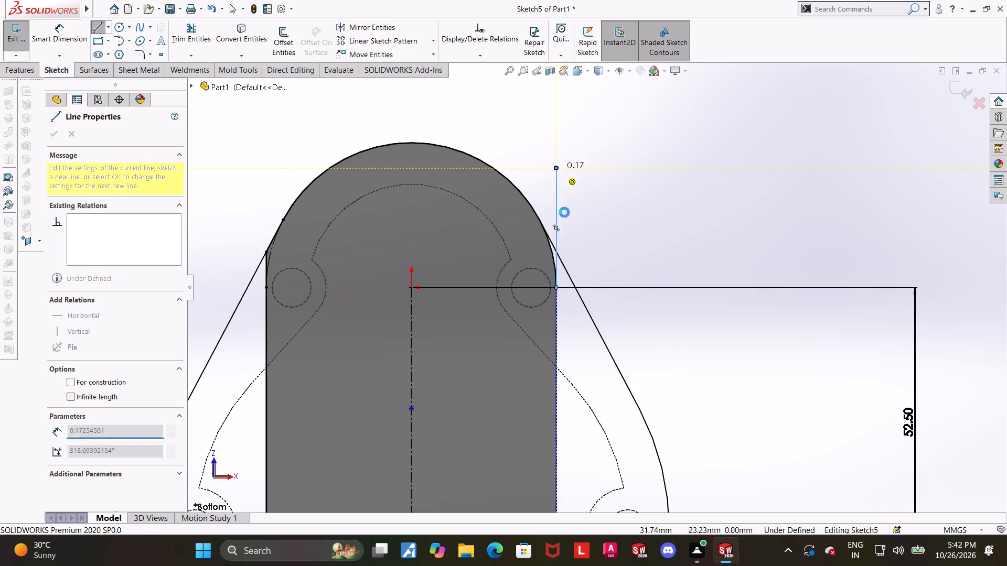
key("Escape")
key("Escape")
Convert the plate's right slanted edge into a sketch line.
scroll(563, 266, "down", 2)
left_click(233, 35)
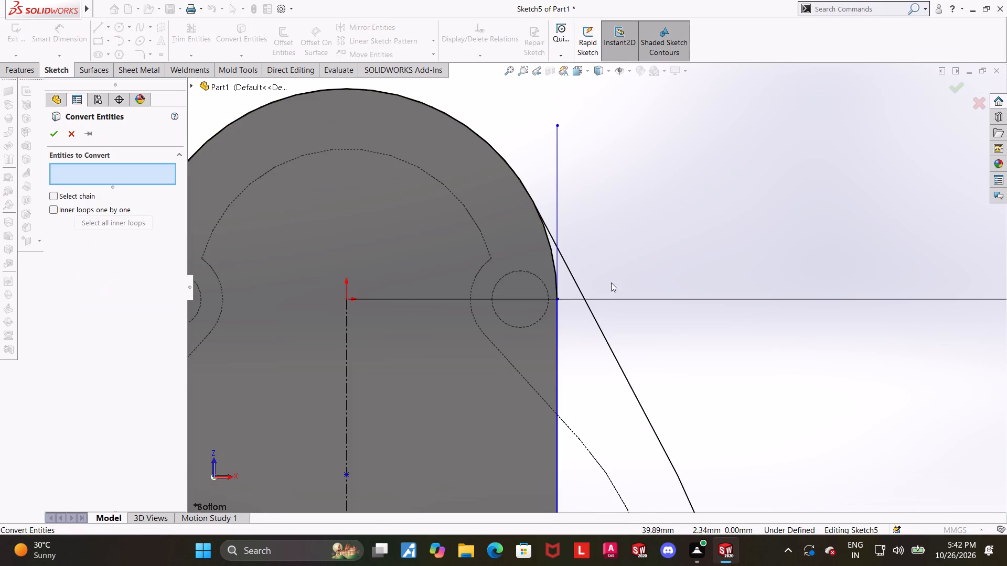
left_click(572, 272)
left_click(49, 130)
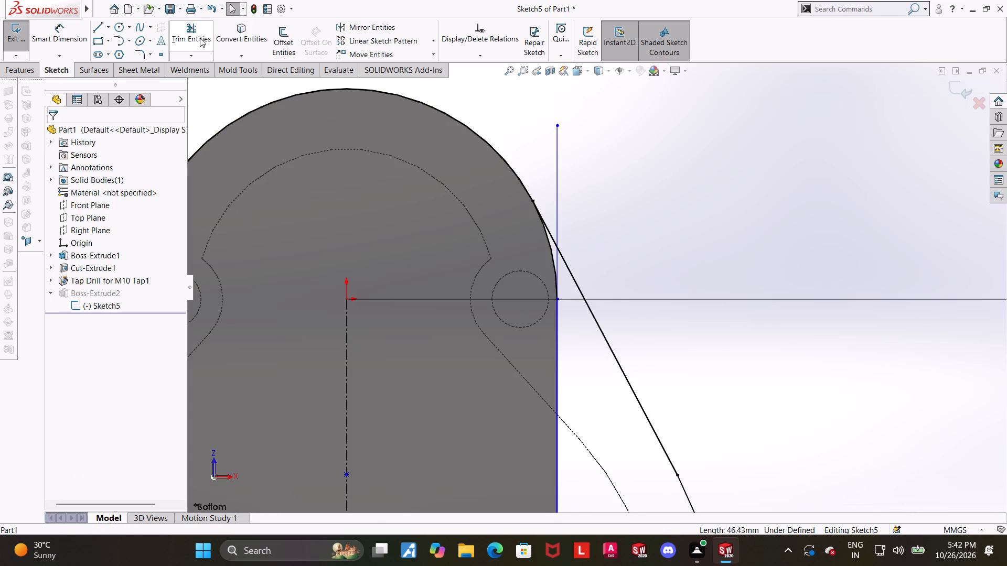
Trim the converted right line below its crossing with the vertical line, and the vertical line above it, without keeping trimmed pieces as construction geometry.
left_click(195, 37)
left_click(50, 354)
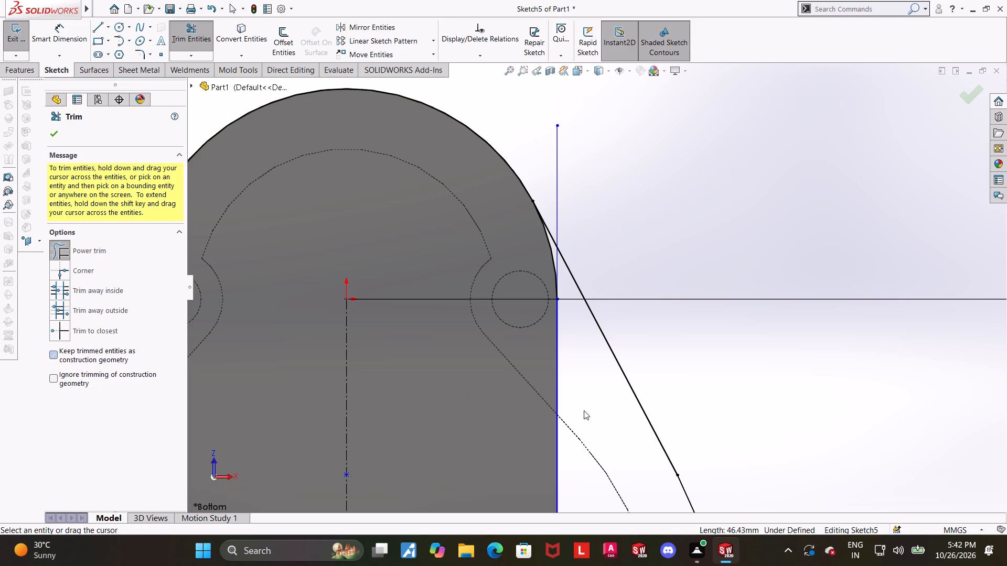
left_click_drag(635, 424, 721, 295)
scroll(545, 178, "down", 3)
left_click_drag(612, 215, 484, 157)
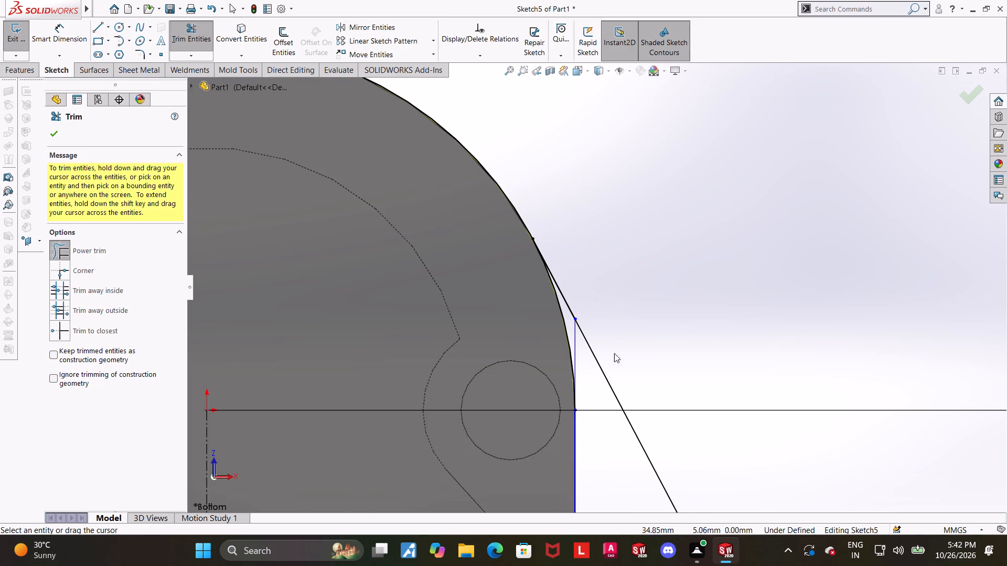
scroll(616, 361, "down", 2)
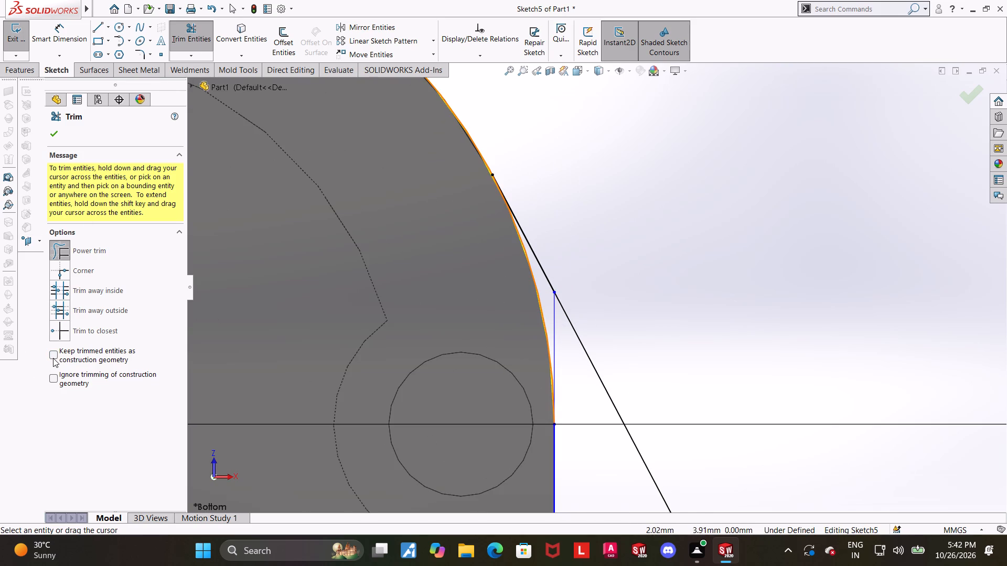
Trim the slot's upper arc between its right end and the converted line, keeping the trimmed piece as construction geometry.
left_click(53, 358)
scroll(463, 401, "up", 2)
left_click(53, 355)
scroll(470, 388, "up", 3)
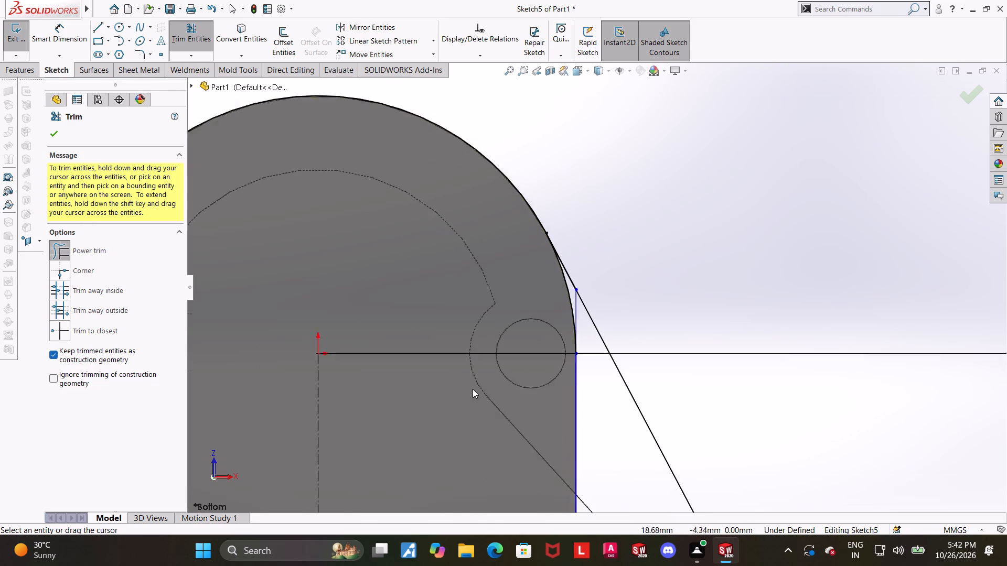
scroll(618, 338, "up", 3)
scroll(582, 273, "down", 5)
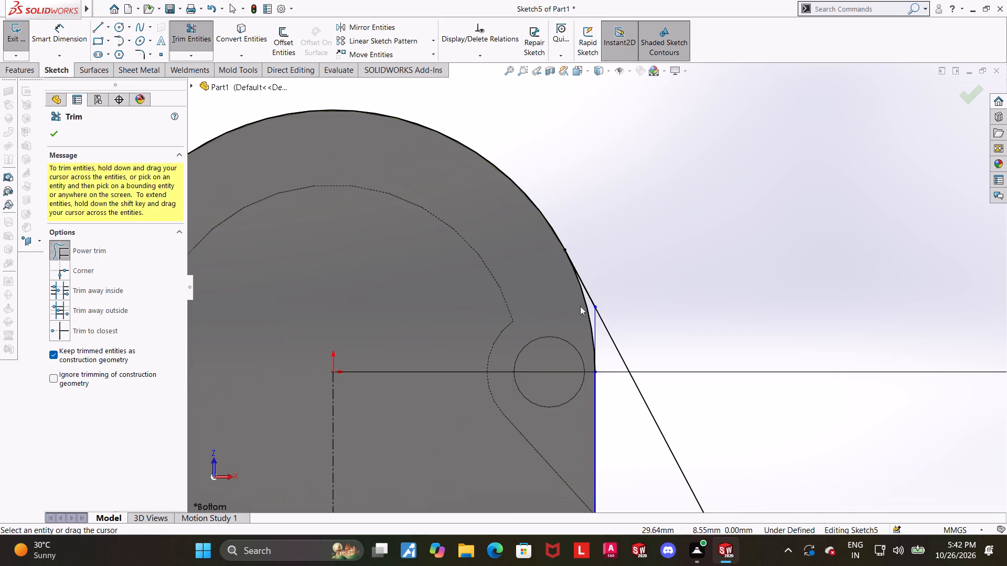
scroll(580, 306, "down", 2)
scroll(615, 366, "up", 3)
scroll(601, 309, "down", 5)
left_click_drag(588, 270, 538, 293)
scroll(538, 294, "up", 10)
scroll(601, 341, "up", 4)
key("Escape")
scroll(604, 340, "down", 4)
key("Escape")
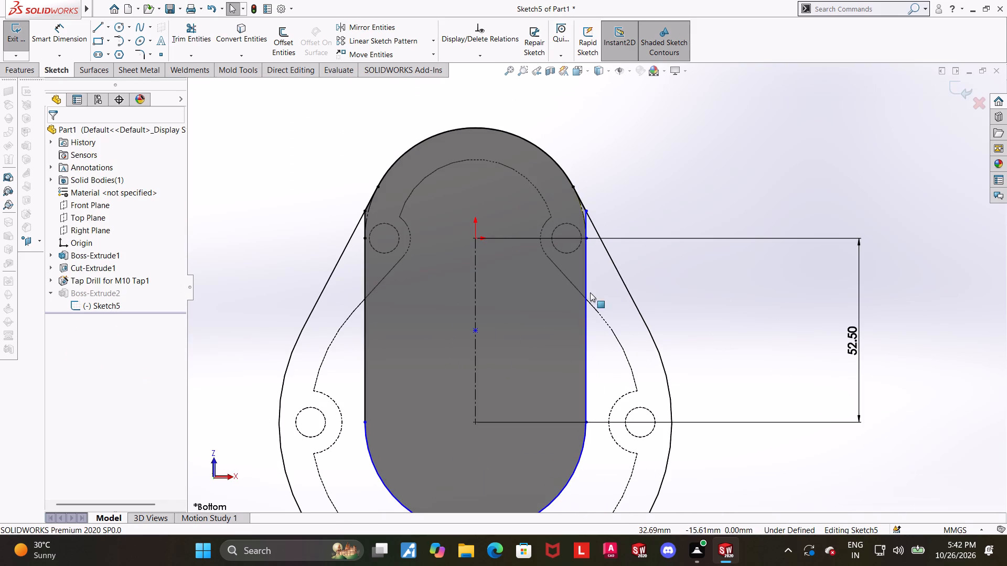
key("Escape")
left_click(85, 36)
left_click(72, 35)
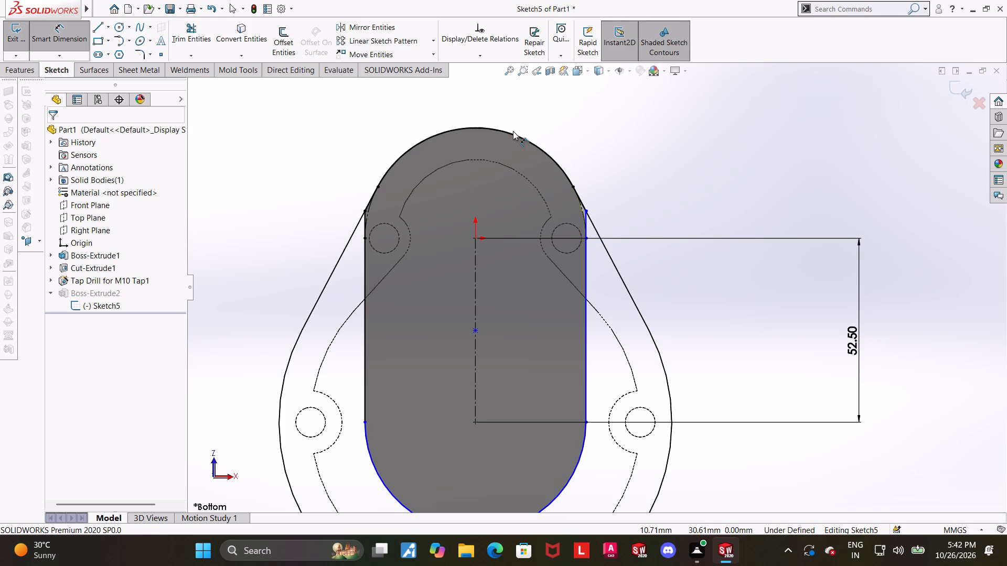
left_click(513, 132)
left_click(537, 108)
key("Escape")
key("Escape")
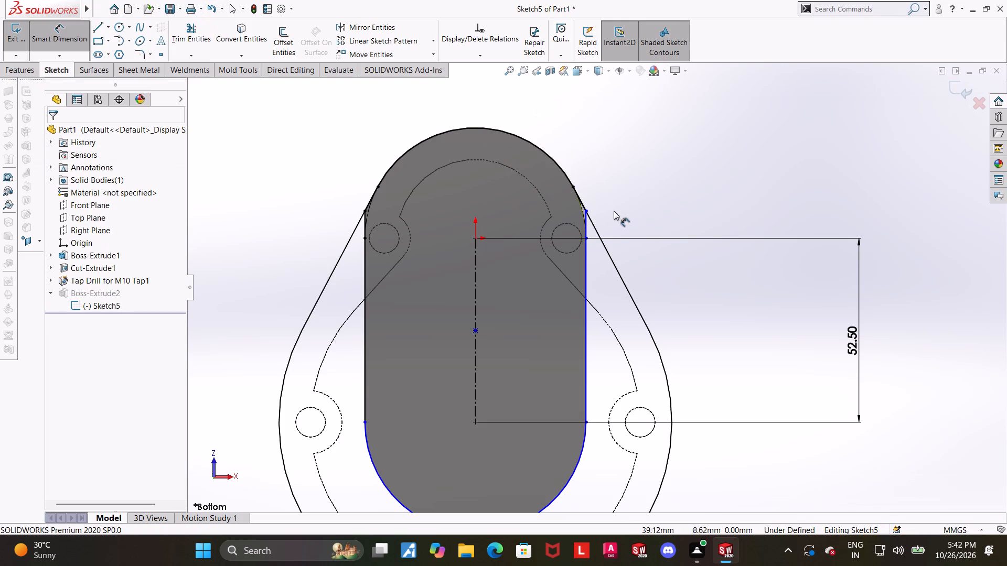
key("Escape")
Make the slot's right side line and the short vertical line above it collinear.
scroll(603, 263, "down", 3)
left_click(755, 141)
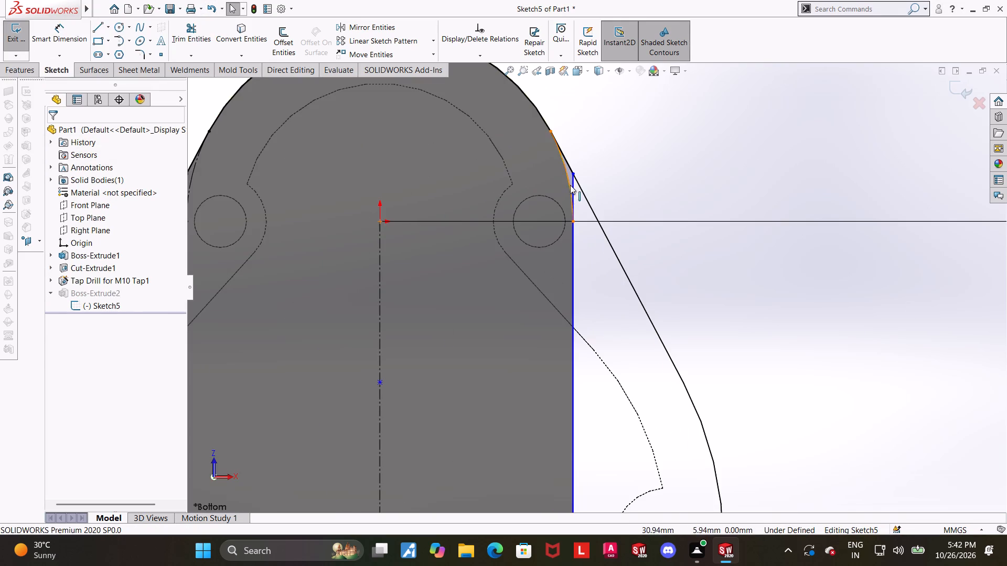
left_click(571, 184)
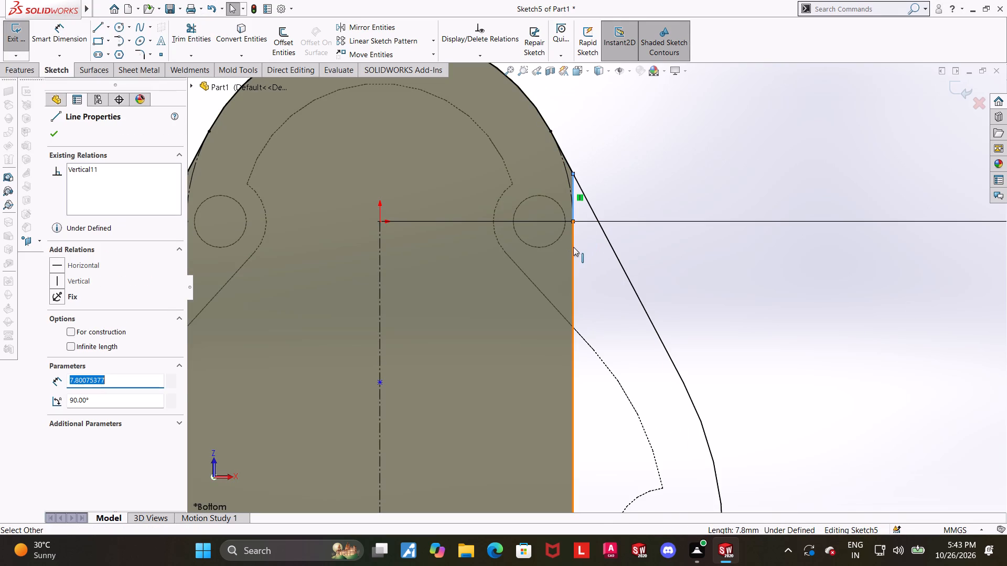
left_click(573, 247, "ctrl")
left_click(57, 350)
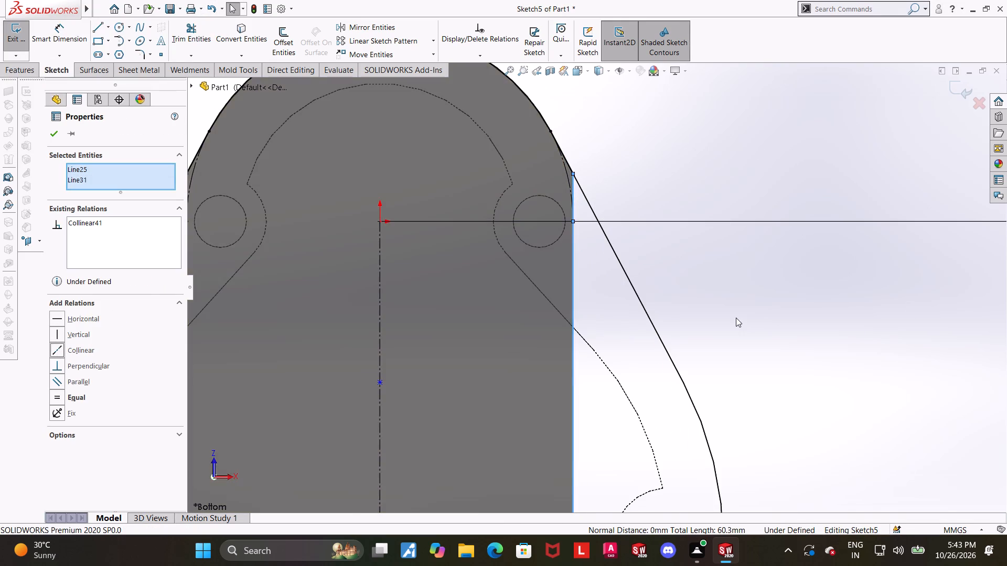
scroll(736, 318, "up", 5)
left_click(753, 451)
Dimension the radius of the slot's lower arc.
scroll(622, 437, "down", 1)
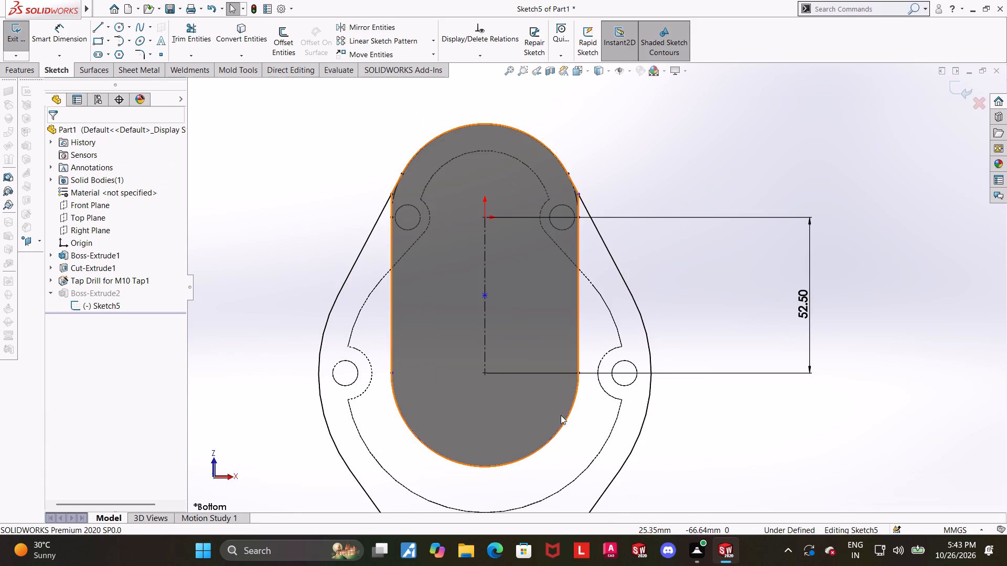
left_click(57, 30)
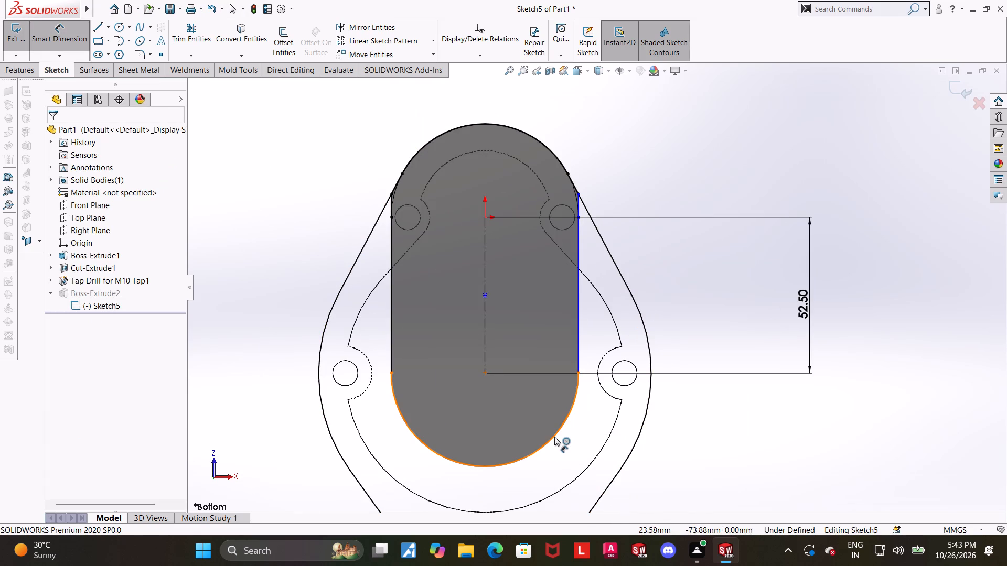
left_click(554, 437)
left_click(603, 455)
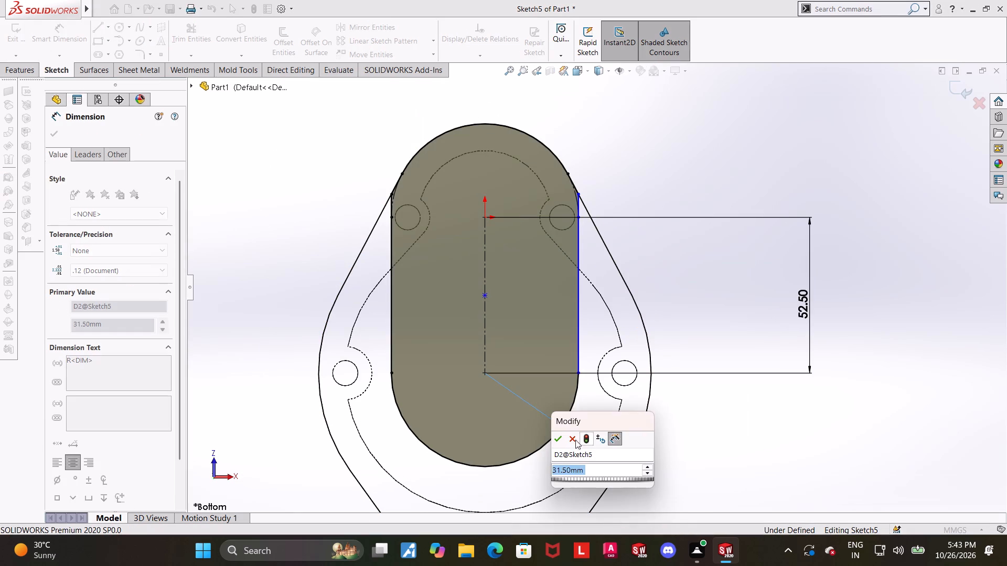
left_click(564, 436)
left_click(843, 471)
key("Escape")
key("Escape")
Make the slot's lower arc tangent to its right side line.
scroll(591, 271, "down", 2)
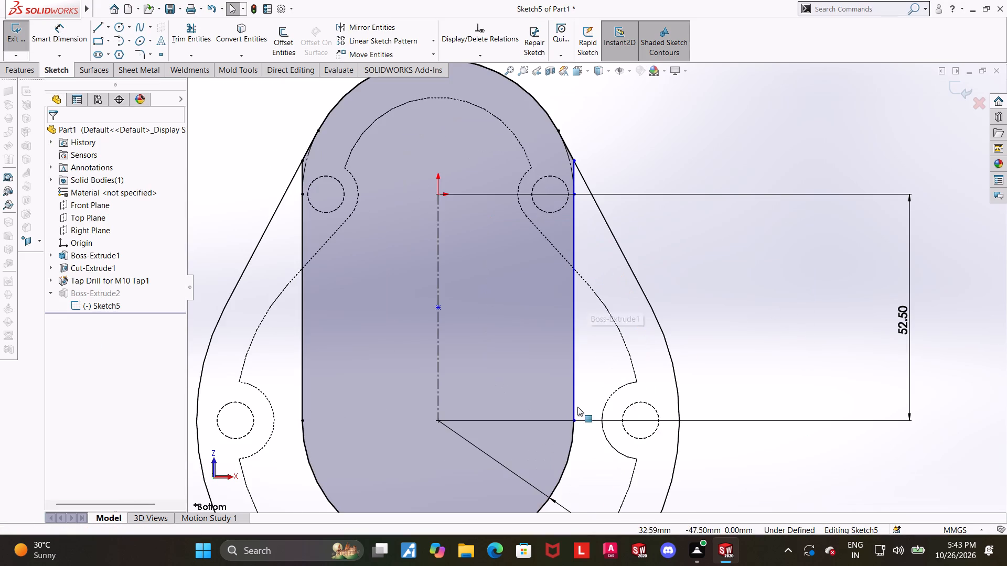
left_click(573, 434)
left_click(571, 352, "ctrl")
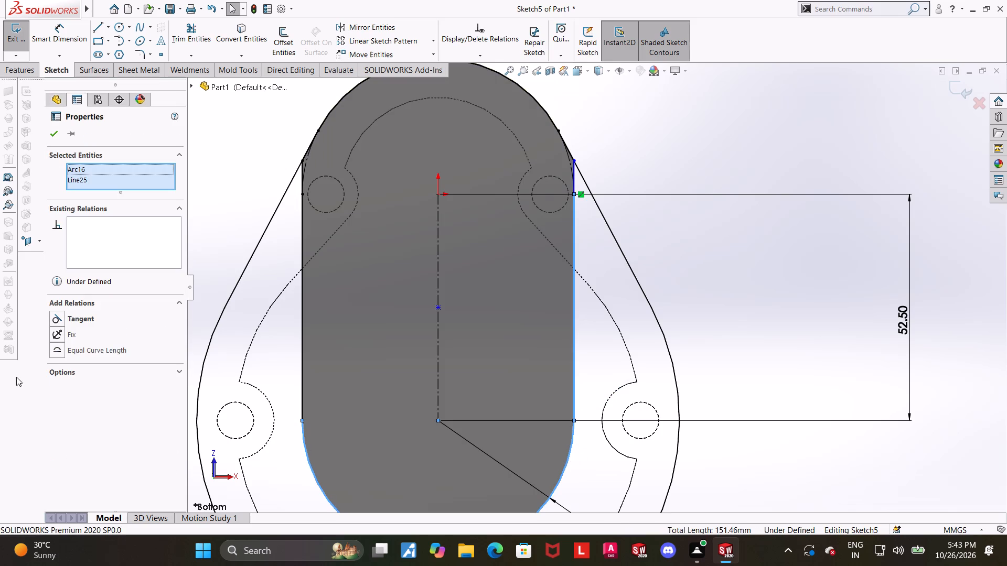
left_click(58, 320)
left_click(819, 303)
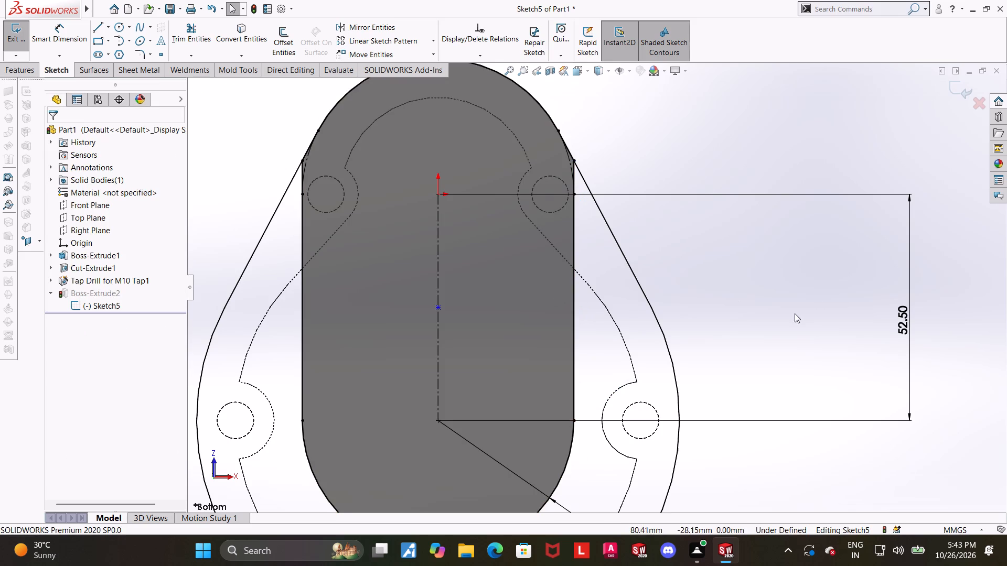
left_click(794, 308)
scroll(794, 308, "up", 5)
key("Escape")
key("Escape")
Delete the leftover point at the middle of the slot's centreline.
scroll(581, 303, "down", 1)
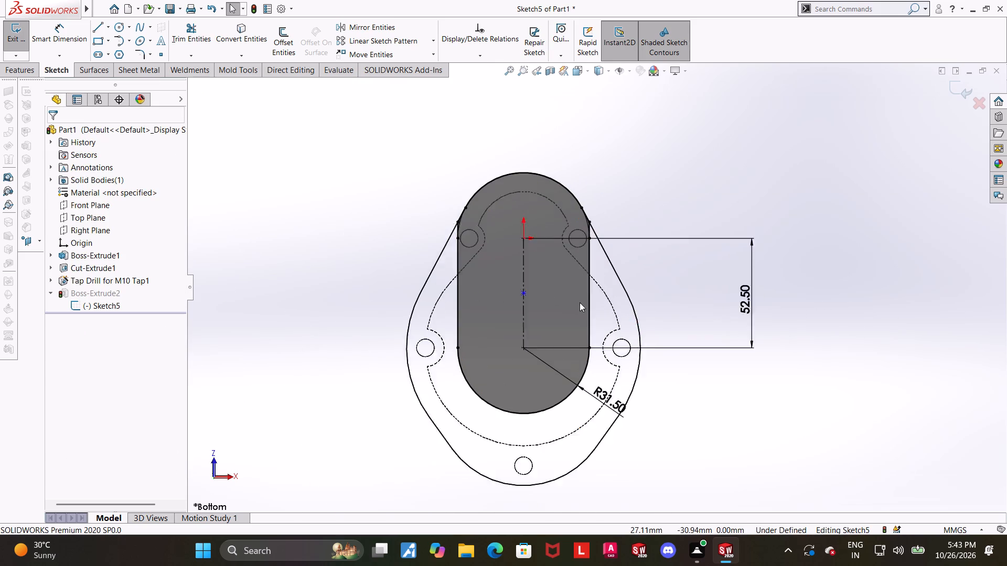
scroll(580, 302, "down", 1)
key("Escape")
right_click(508, 292)
key("Escape")
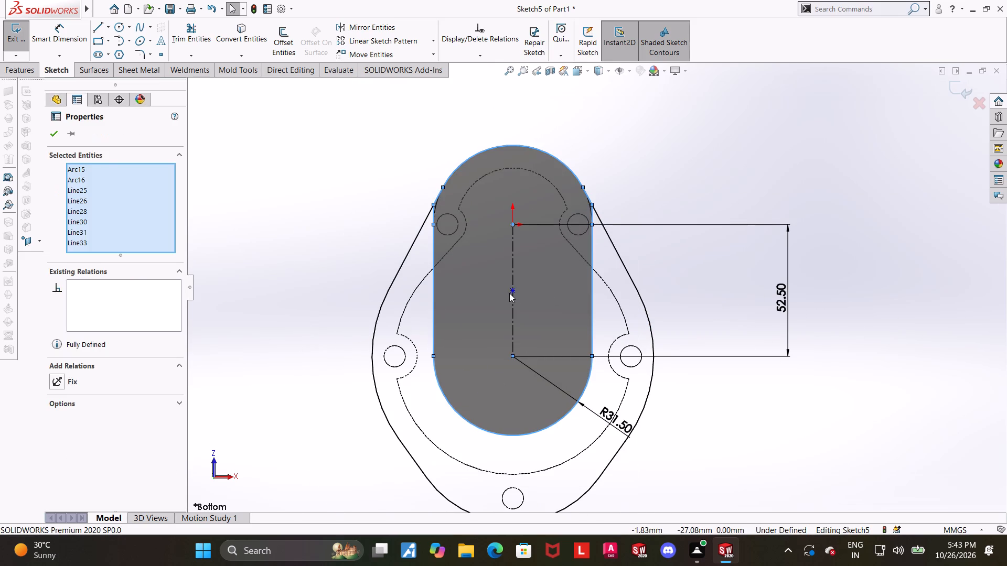
key("Escape")
right_click(515, 289)
left_click(561, 427)
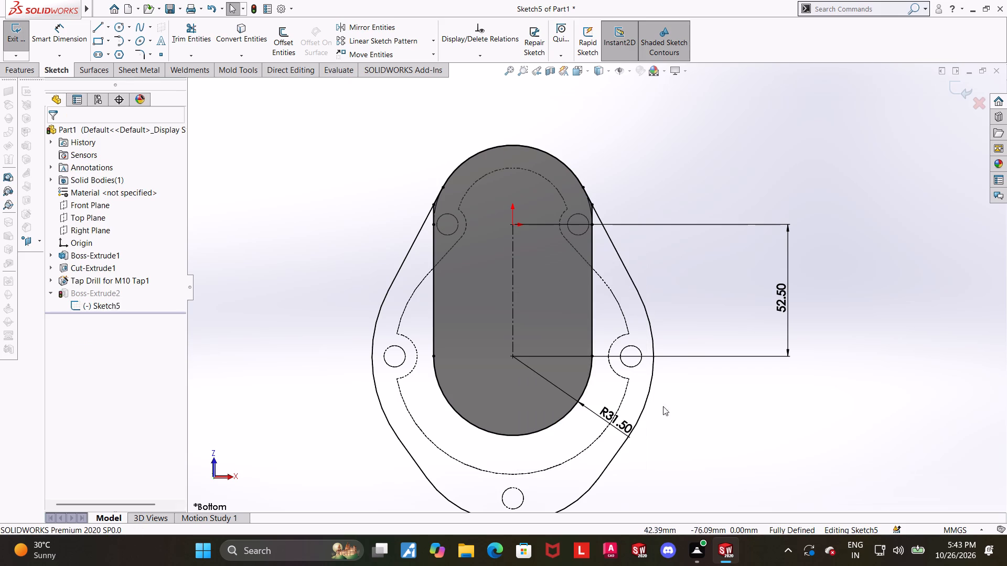
key("Escape")
left_click(735, 393)
Exit the sketch to rebuild the underside boss with the reshaped slot profile.
scroll(654, 334, "up", 2)
middle_click_drag(654, 220, 597, 255)
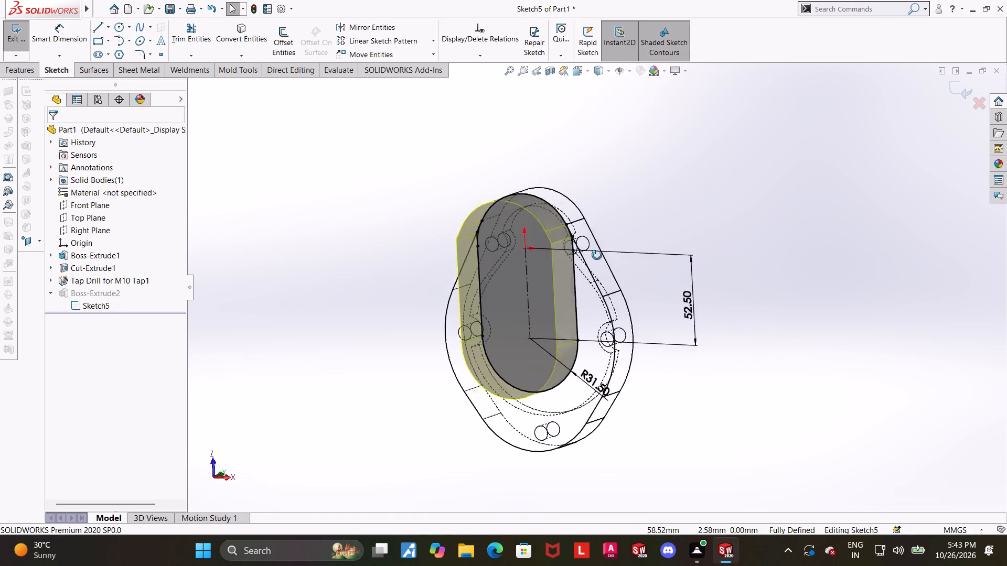
middle_click_drag(597, 255, 642, 434)
middle_click_drag(722, 270, 646, 295)
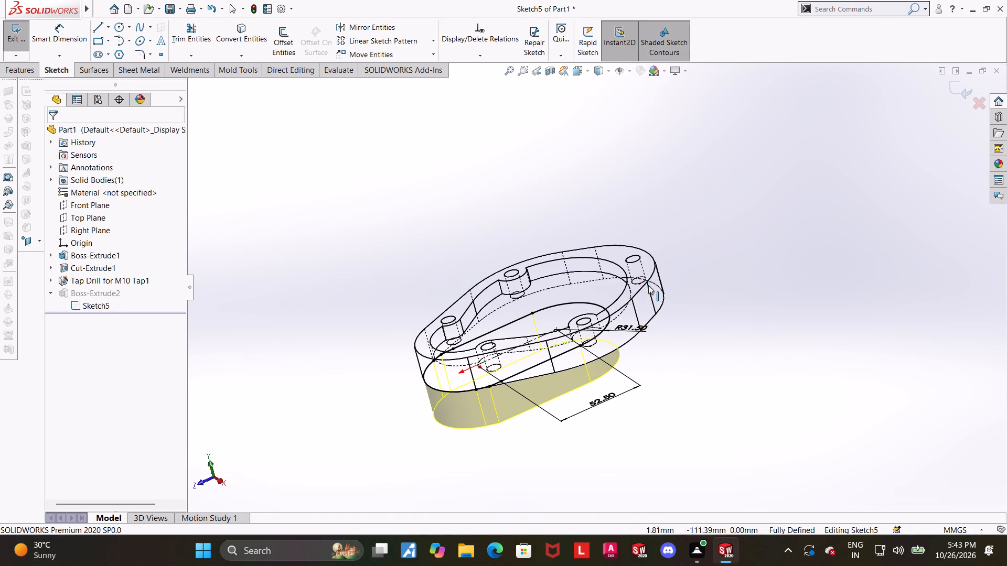
left_click(959, 89)
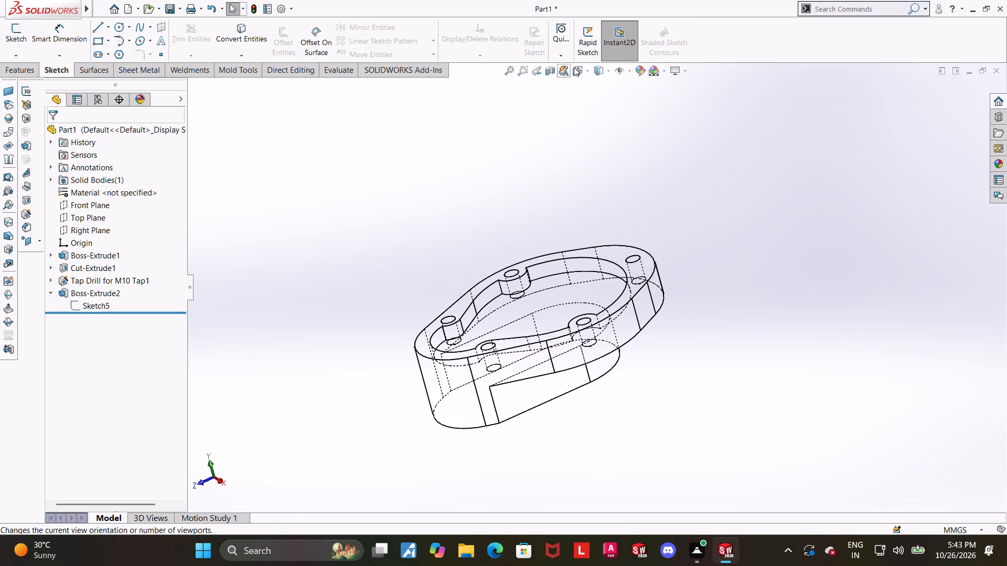
Set the part's display style to Shaded With Edges.
left_click(602, 69)
left_click(603, 87)
Examine the rebuilt part from the pocket side, edges and underside to check the slot-shaped boss against the plate.
middle_click_drag(676, 239, 712, 216)
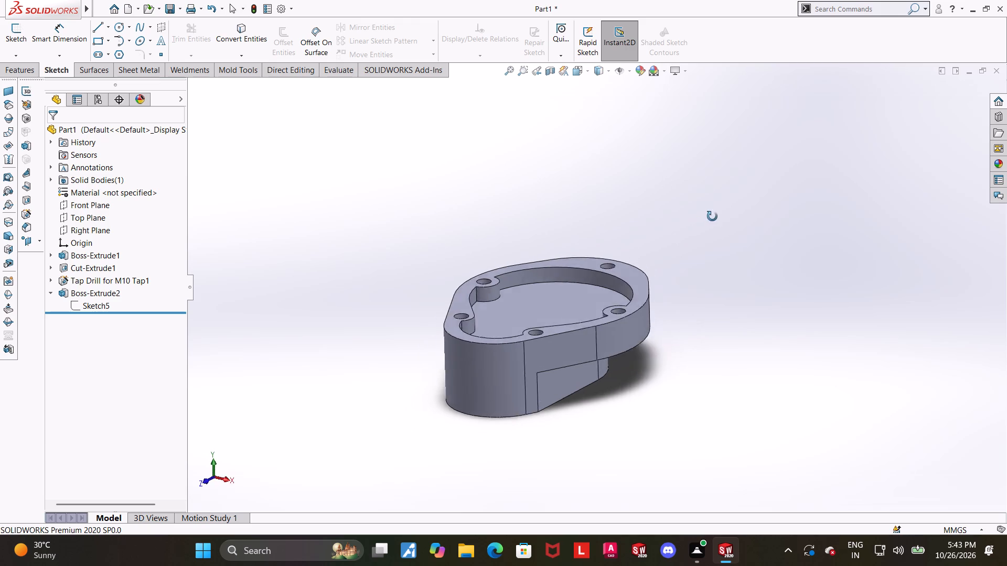
middle_click_drag(712, 216, 699, 373)
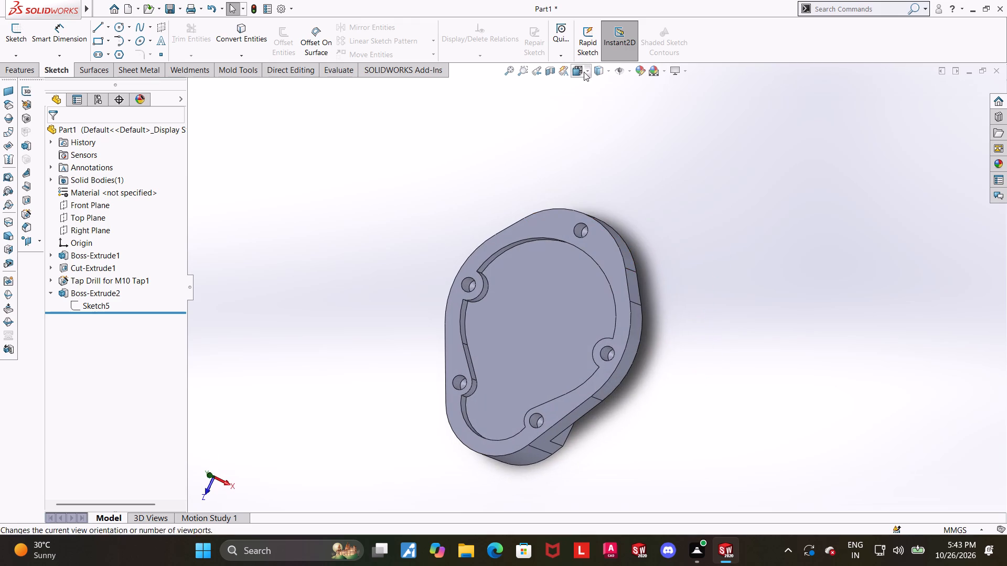
left_click(583, 69)
left_click(535, 289)
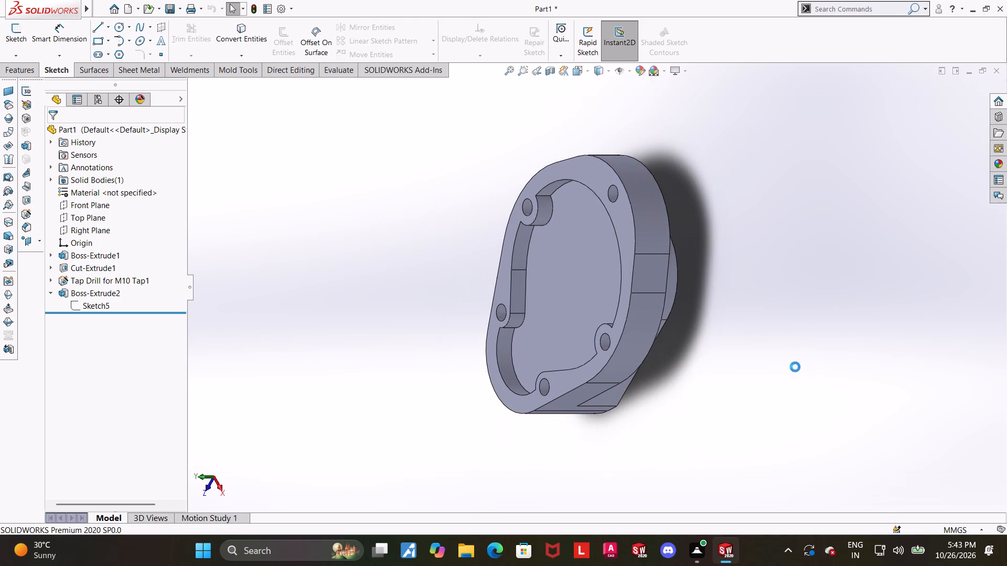
left_click(792, 356)
middle_click_drag(729, 395, 603, 307)
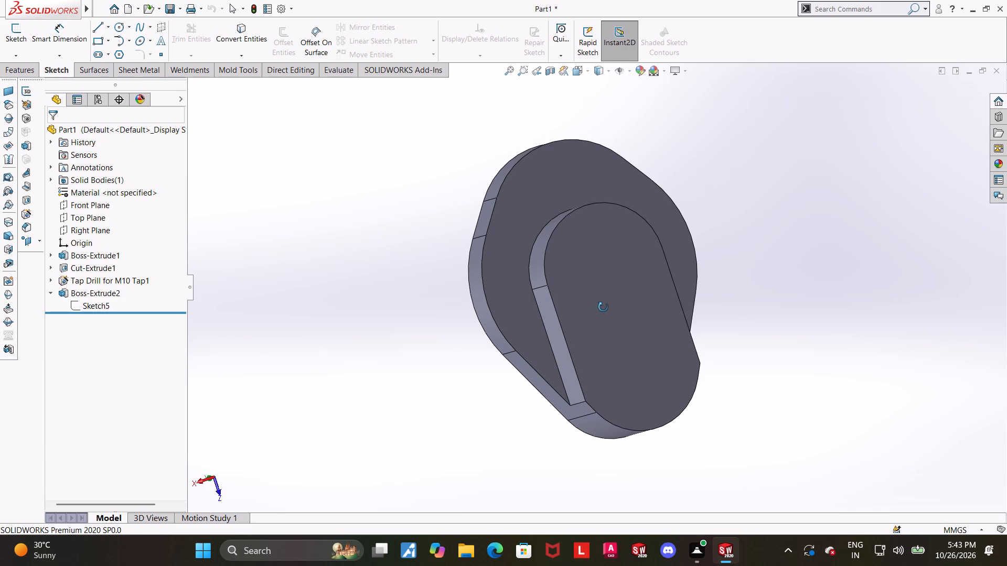
middle_click_drag(603, 307, 606, 309)
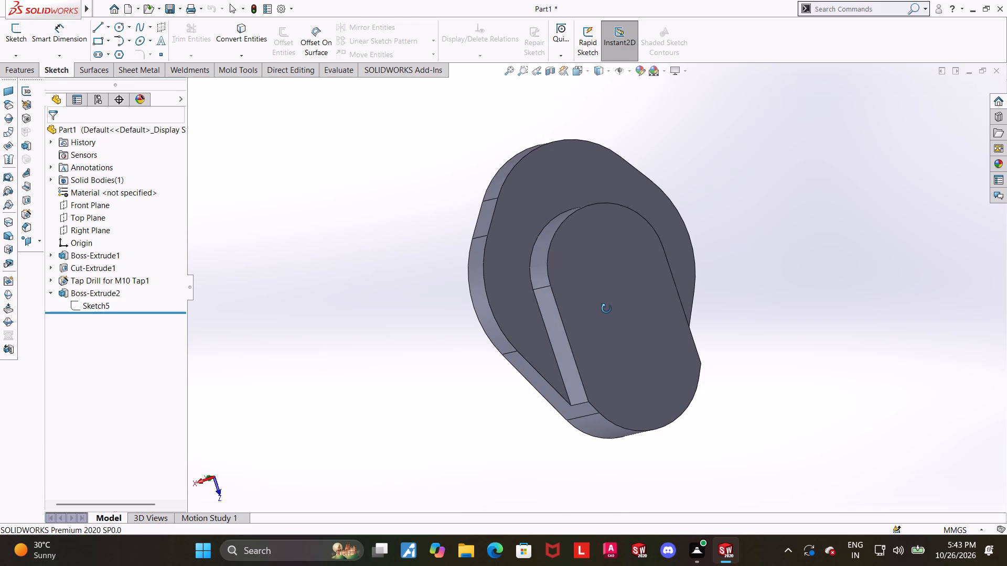
middle_click_drag(606, 309, 730, 291)
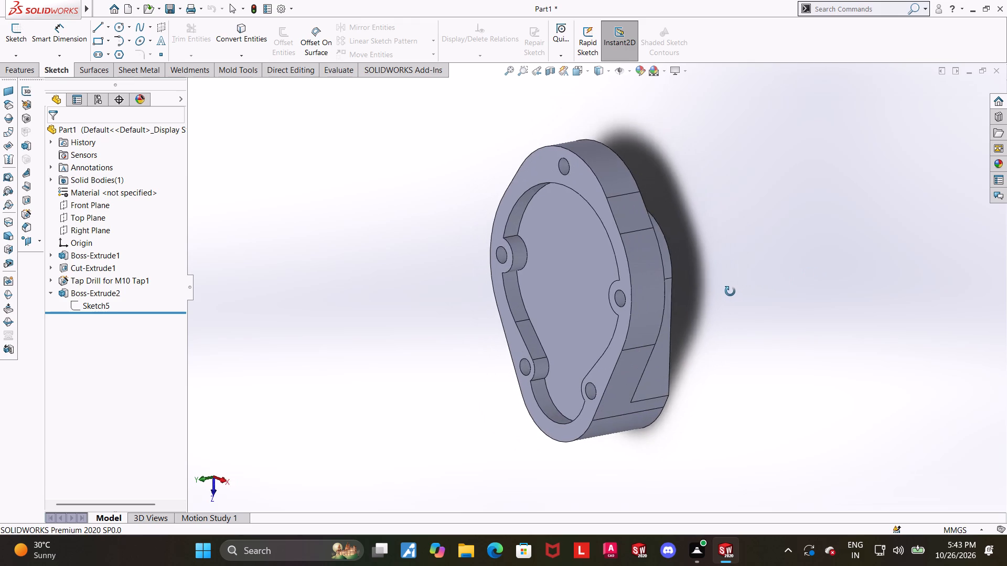
middle_click_drag(730, 291, 724, 291)
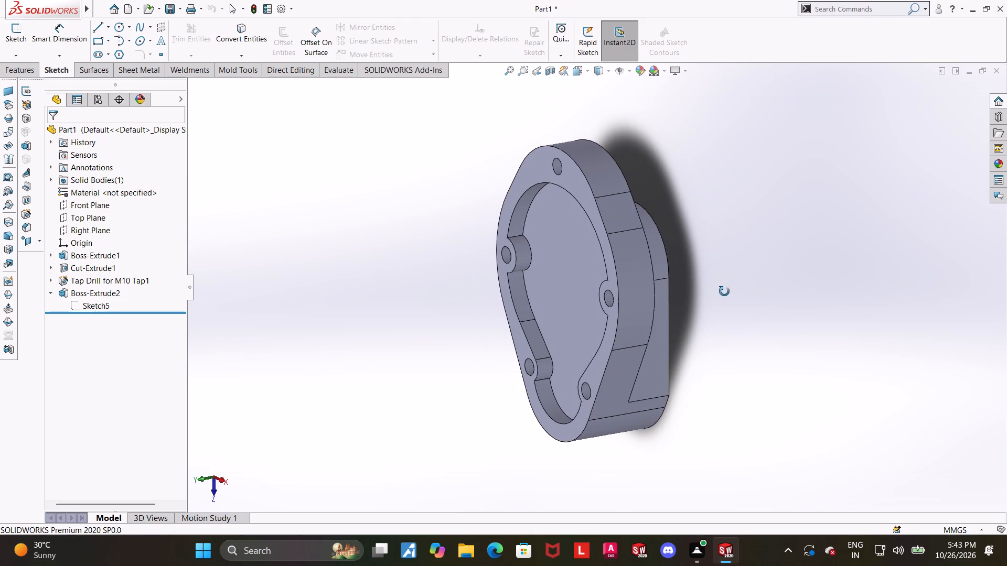
middle_click_drag(724, 291, 774, 255)
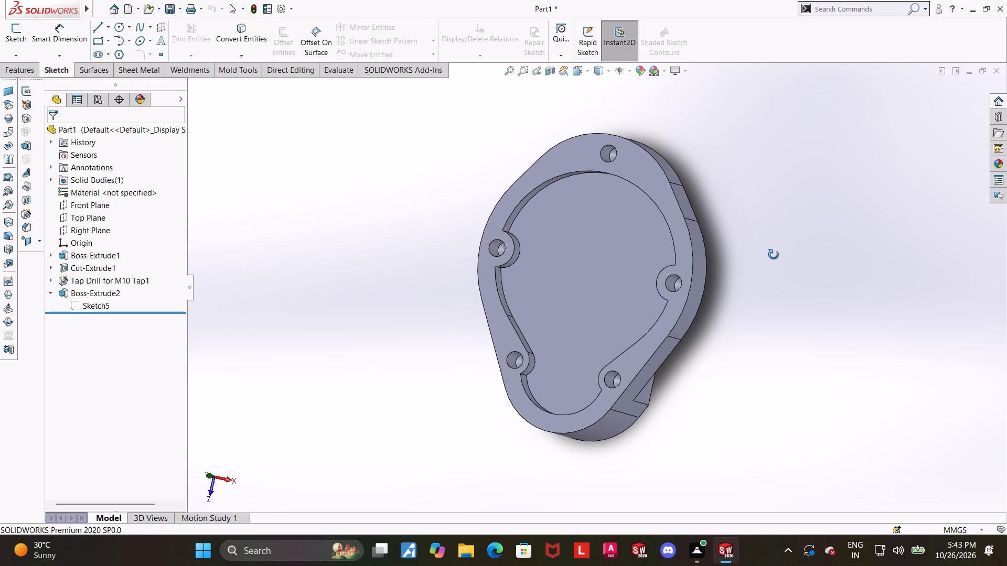
middle_click_drag(774, 255, 651, 262)
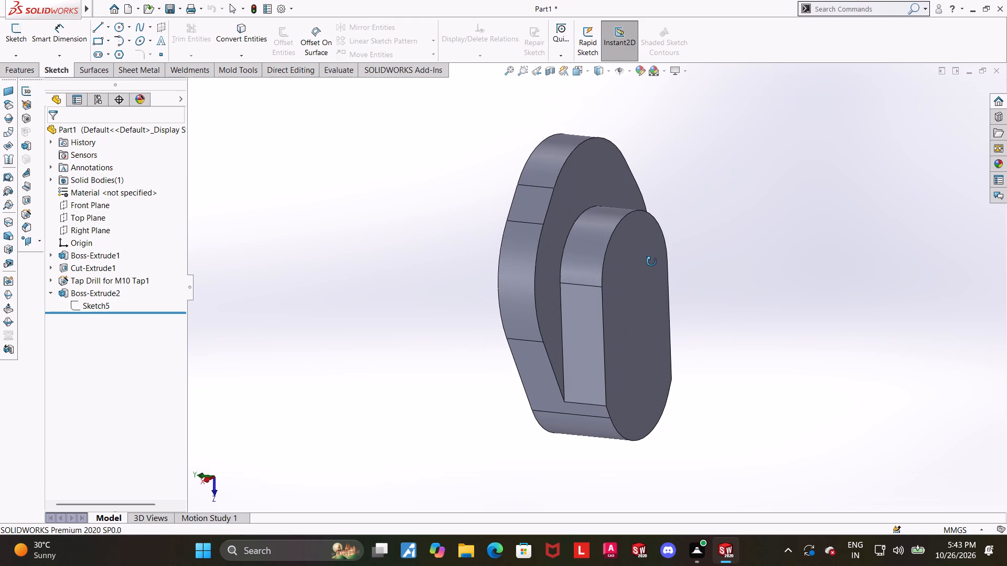
middle_click_drag(651, 262, 641, 266)
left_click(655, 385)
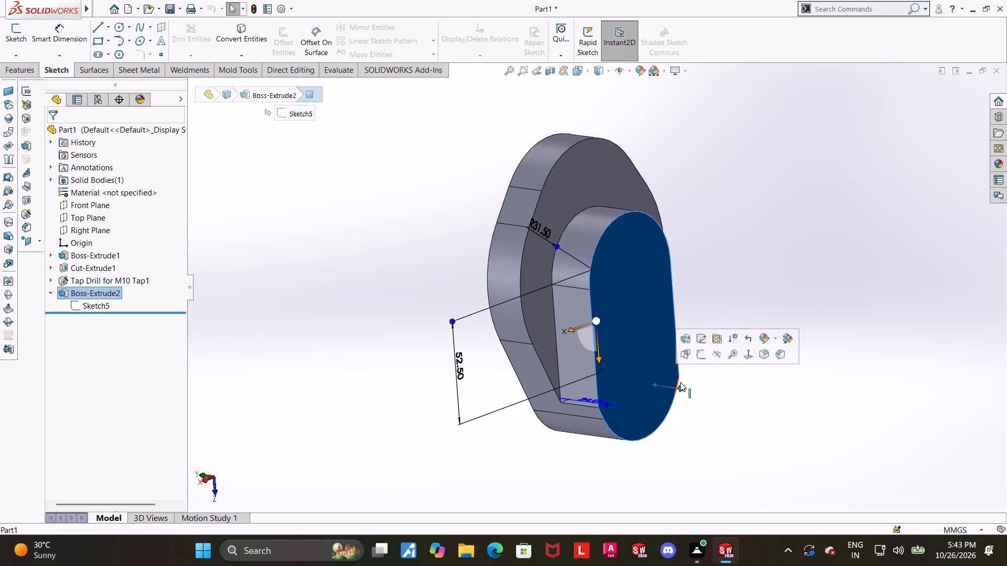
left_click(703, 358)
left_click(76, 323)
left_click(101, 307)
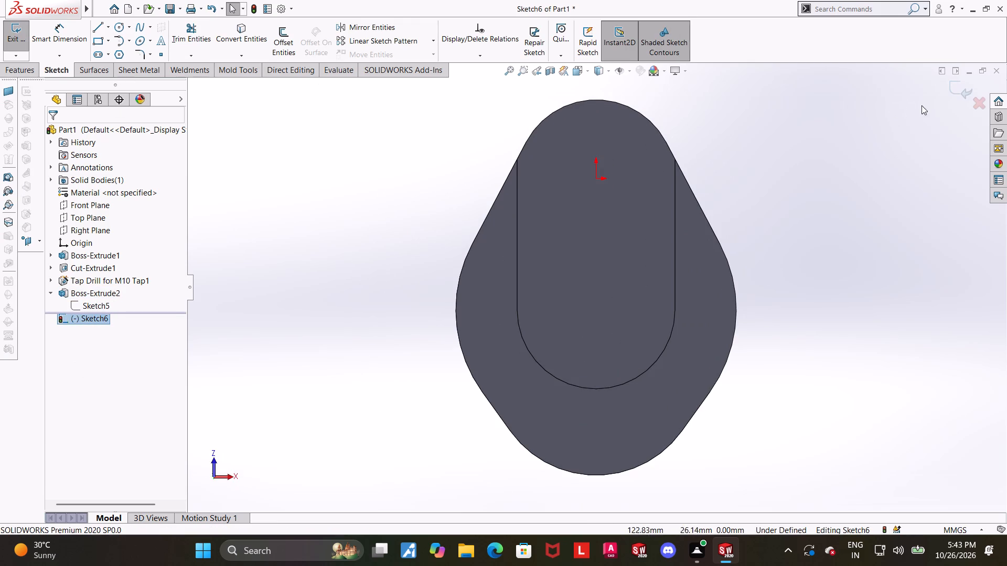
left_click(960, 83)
Start a Hole Wizard legacy hole and set its type to Counterbored.
left_click(11, 73)
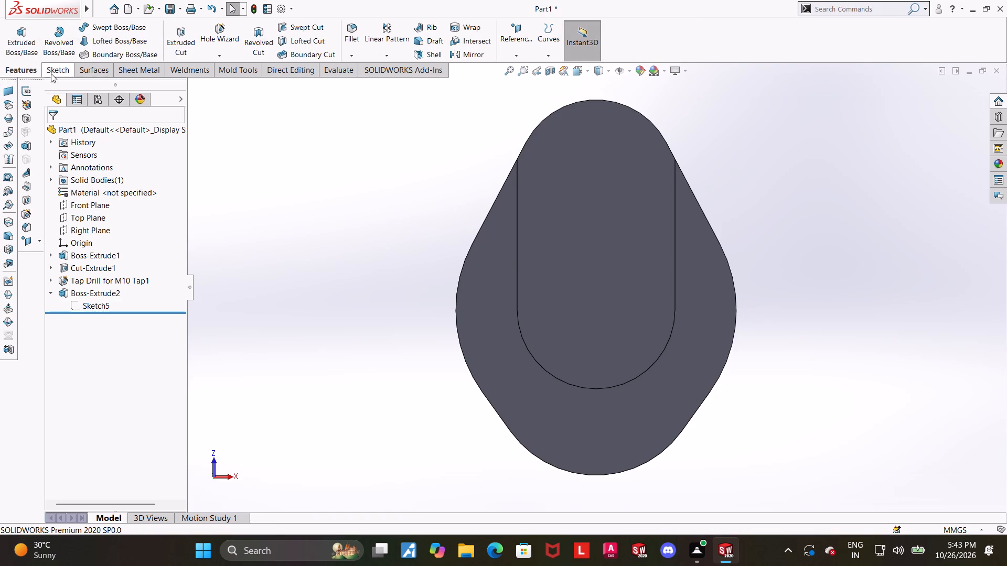
left_click(219, 36)
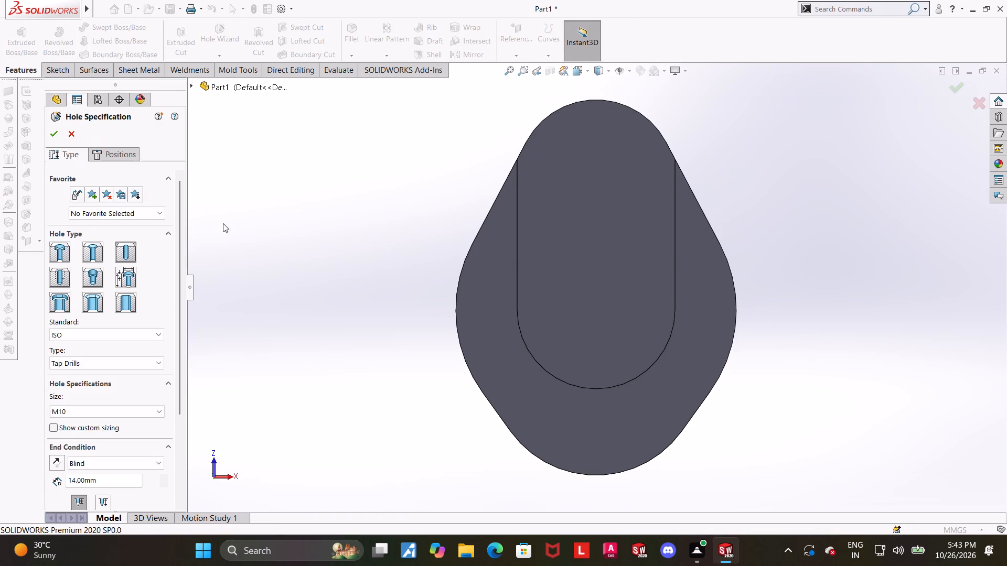
left_click(131, 274)
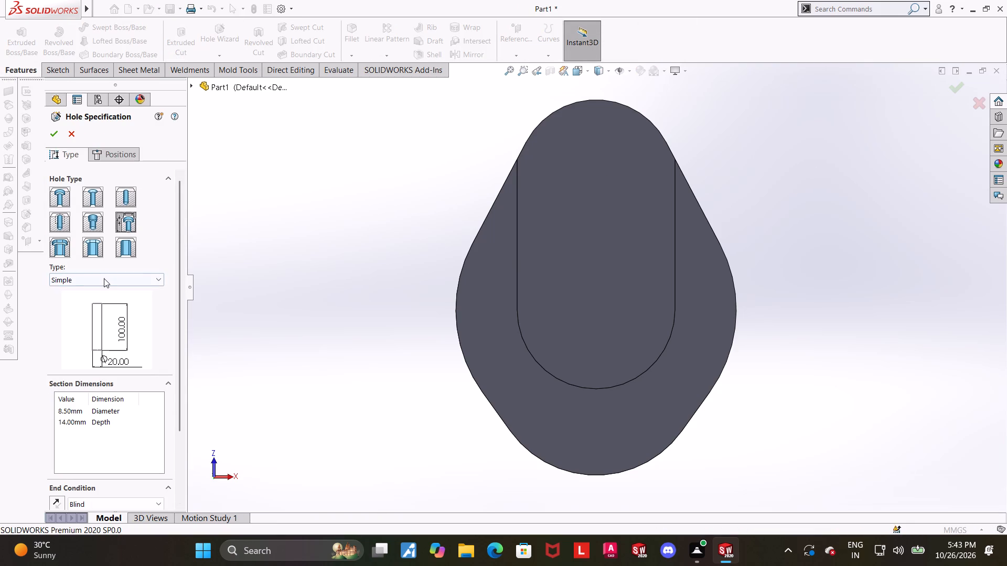
left_click(104, 278)
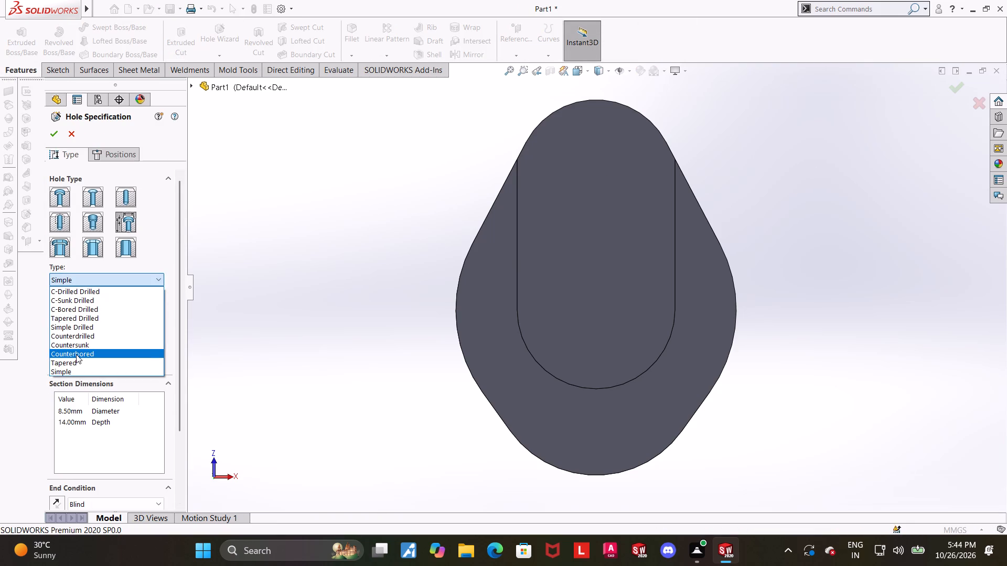
left_click(76, 354)
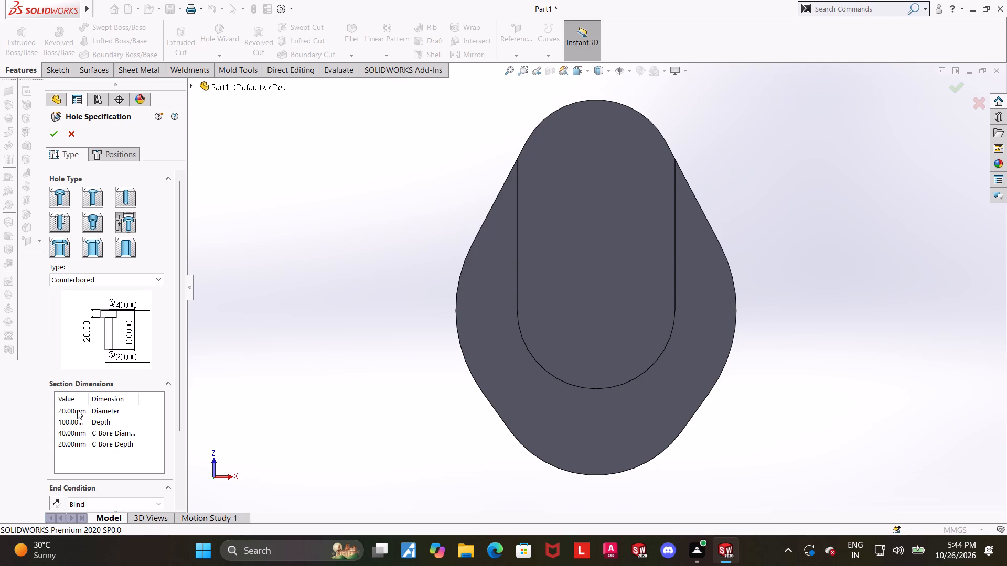
Set the counterbored hole's diameter to 27.5 mm and its counterbore diameter to 45 mm.
double_click(77, 410)
type("27.5")
key("Return")
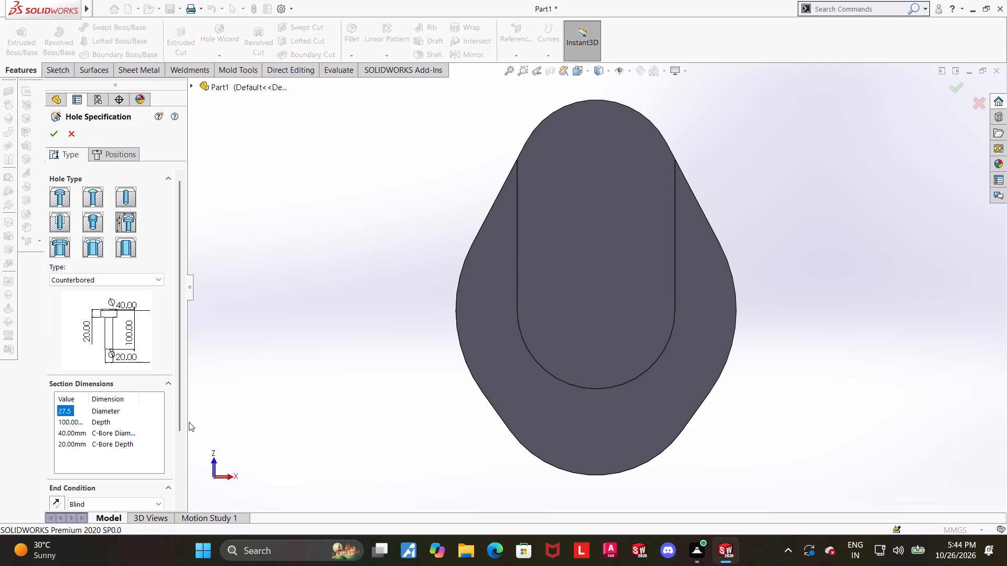
double_click(63, 431)
key("3")
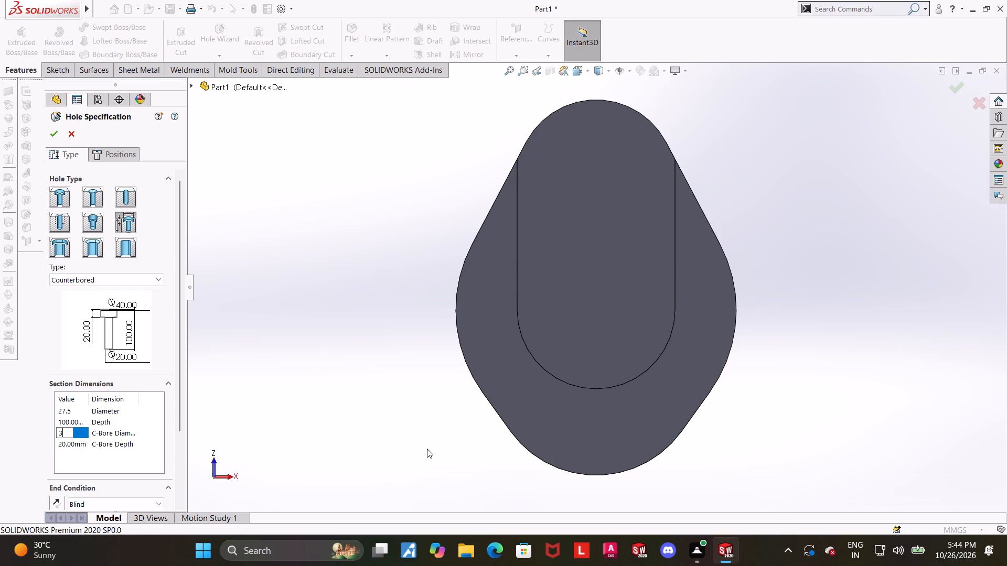
type("45")
key("Return")
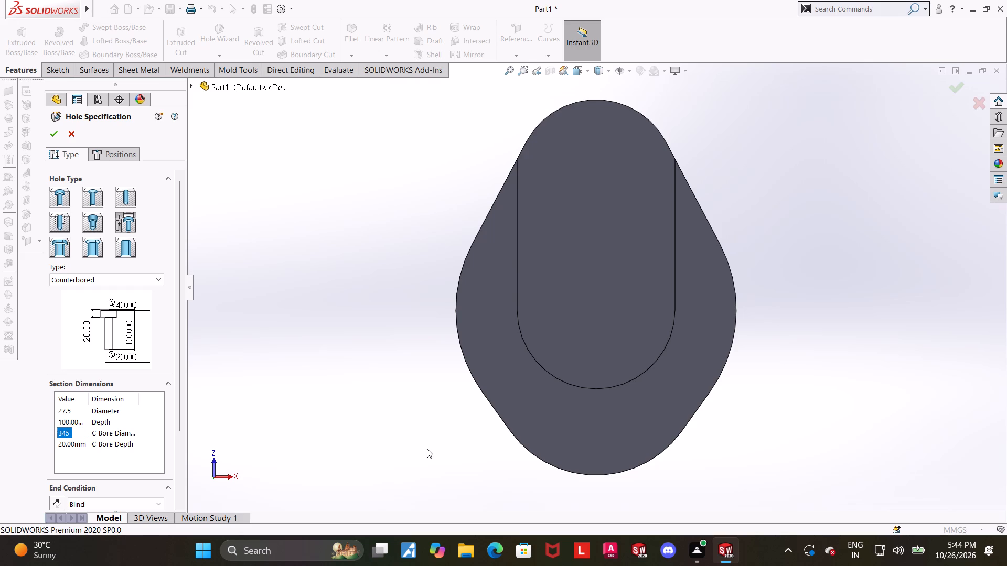
double_click(65, 428)
type("45")
key("Return")
left_click(228, 428)
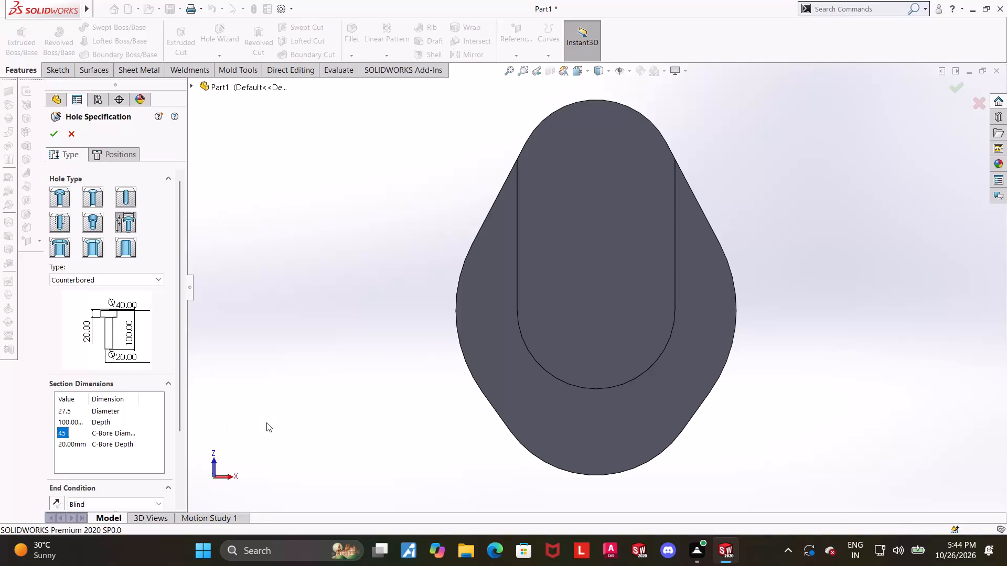
Set the hole's counterbore depth to 27.5 mm.
scroll(267, 422, "up", 1)
scroll(699, 369, "down", 1)
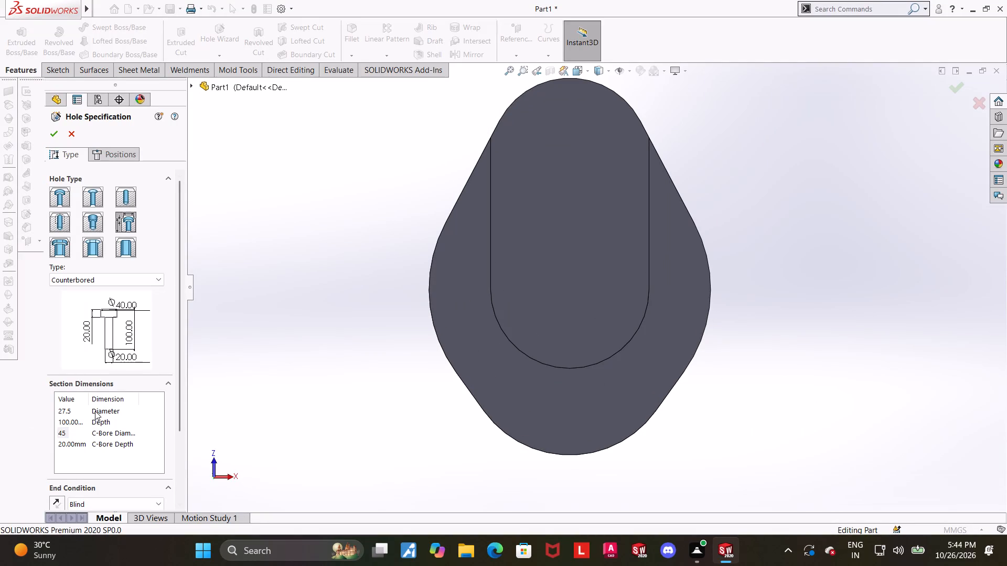
double_click(87, 442)
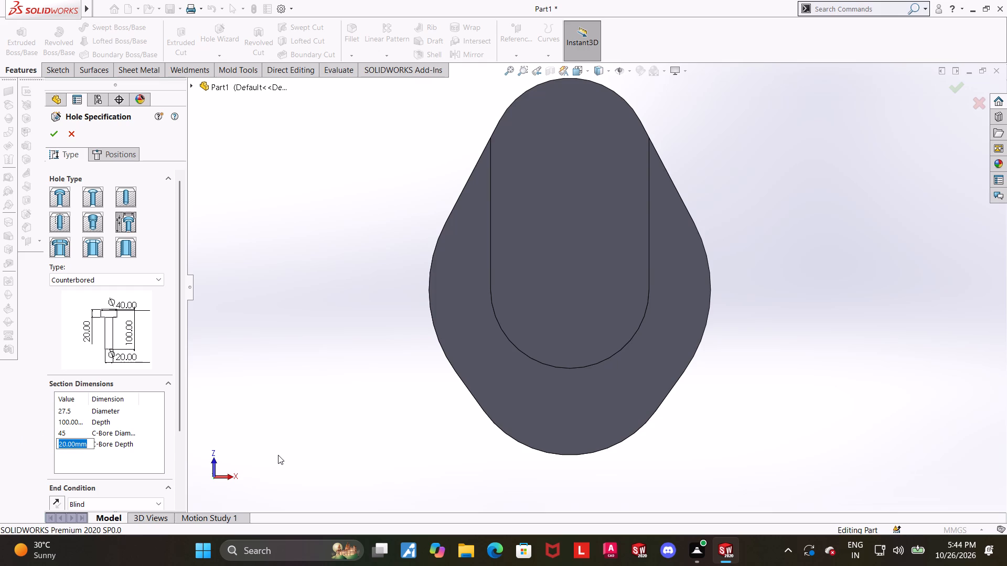
type("27.5")
key("Return")
left_click(359, 295)
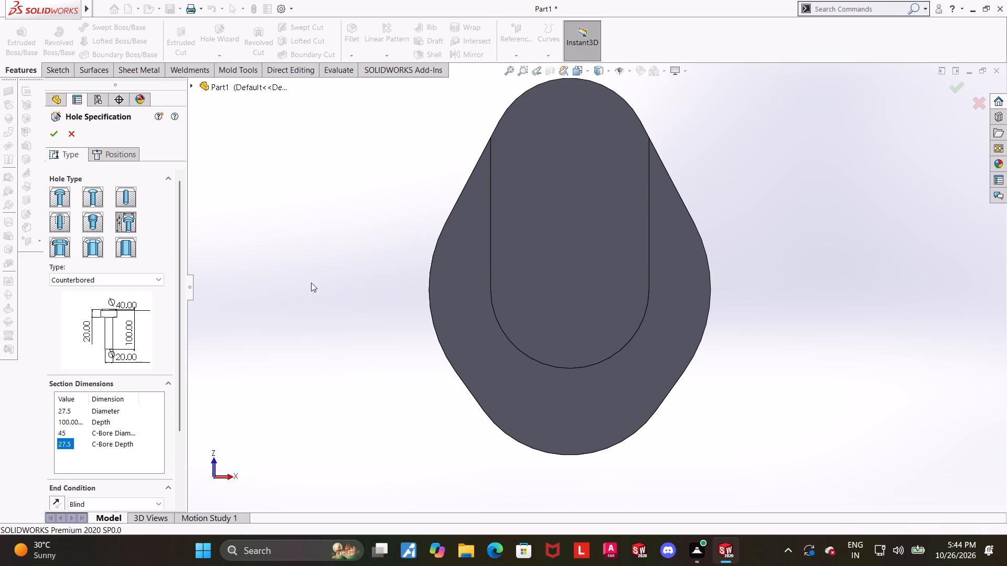
Begin positioning the hole in a 3D sketch and place a hole point at the origin.
left_click(111, 154)
left_click(111, 266)
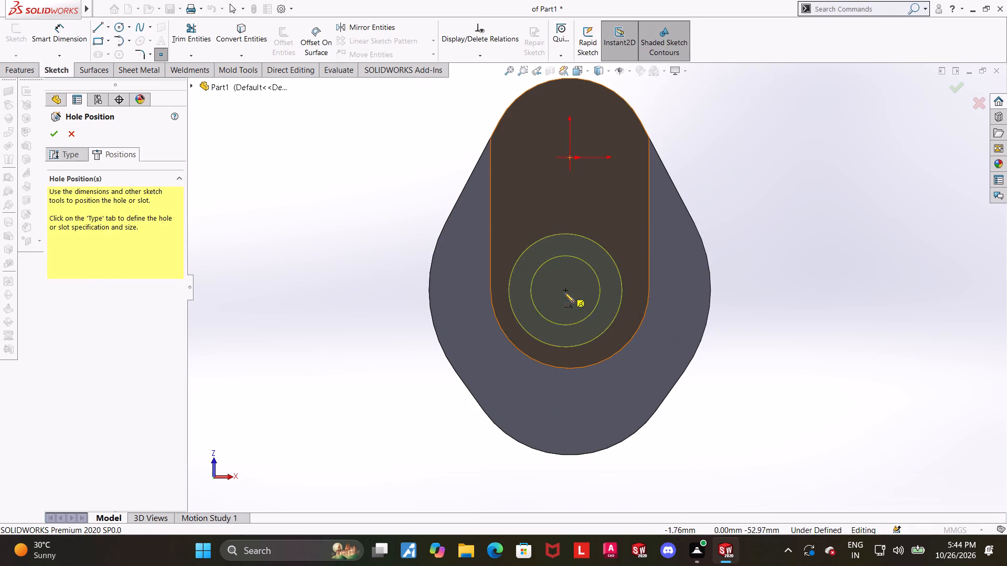
left_click(570, 157)
Place a second hole point on the underside boss's flat face, near the centre of its upper rounded end.
middle_click_drag(714, 171, 746, 178)
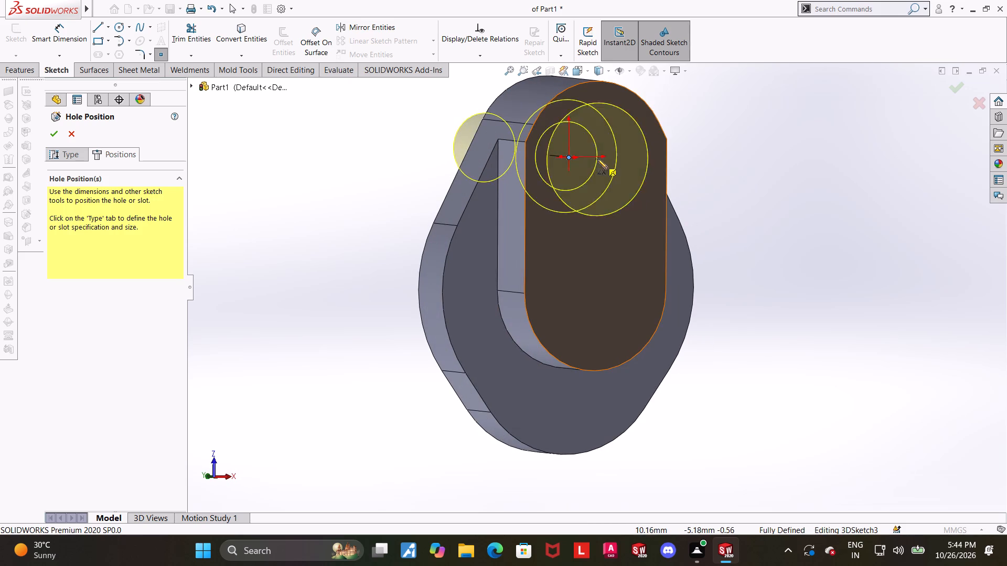
left_click(597, 156)
key("Escape")
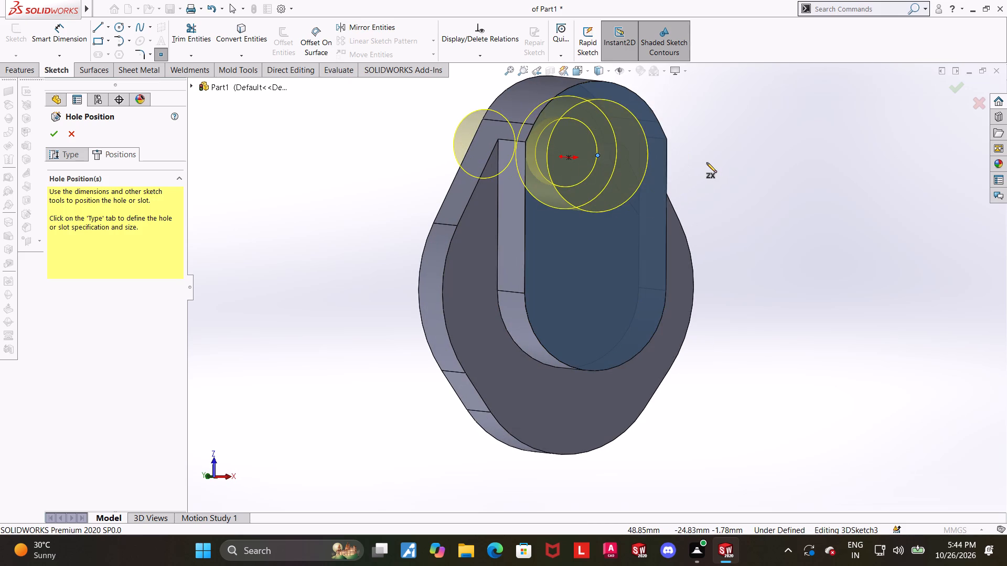
key("Escape")
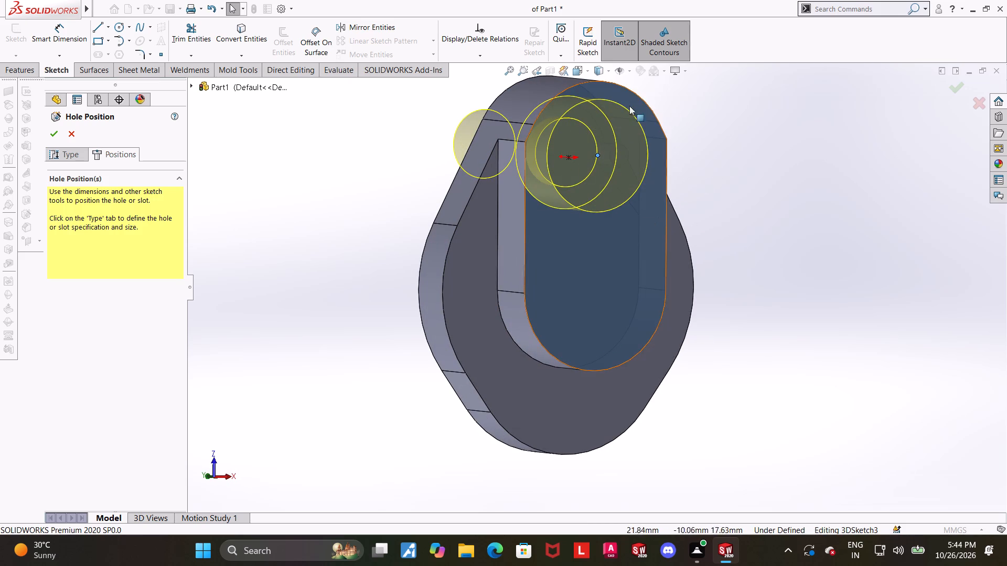
Make the hole point on the boss face concentric with the boss's upper arc edge.
left_click(631, 89)
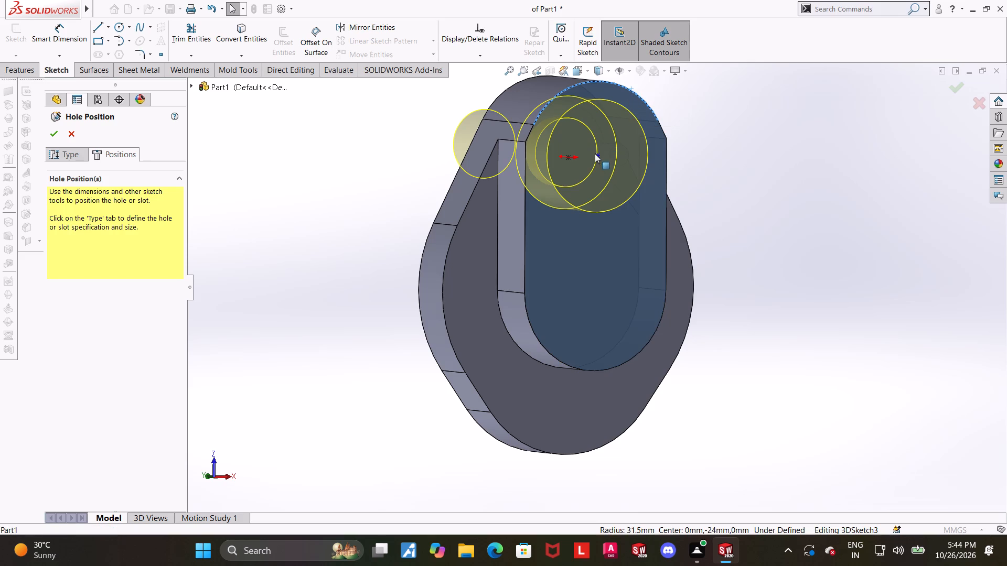
left_click(597, 156, "ctrl")
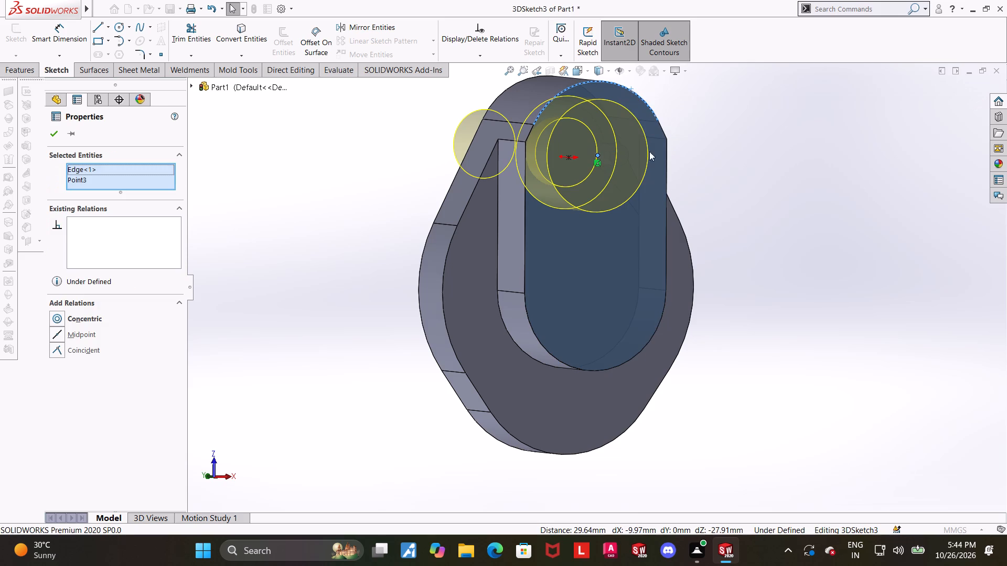
left_click(56, 318)
scroll(240, 324, "up", 1)
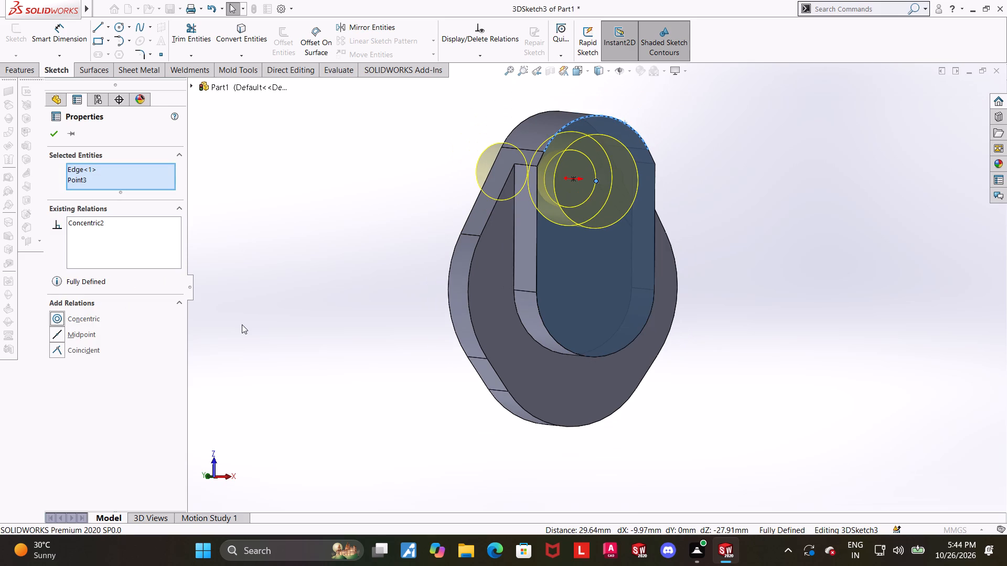
scroll(308, 307, "up", 1)
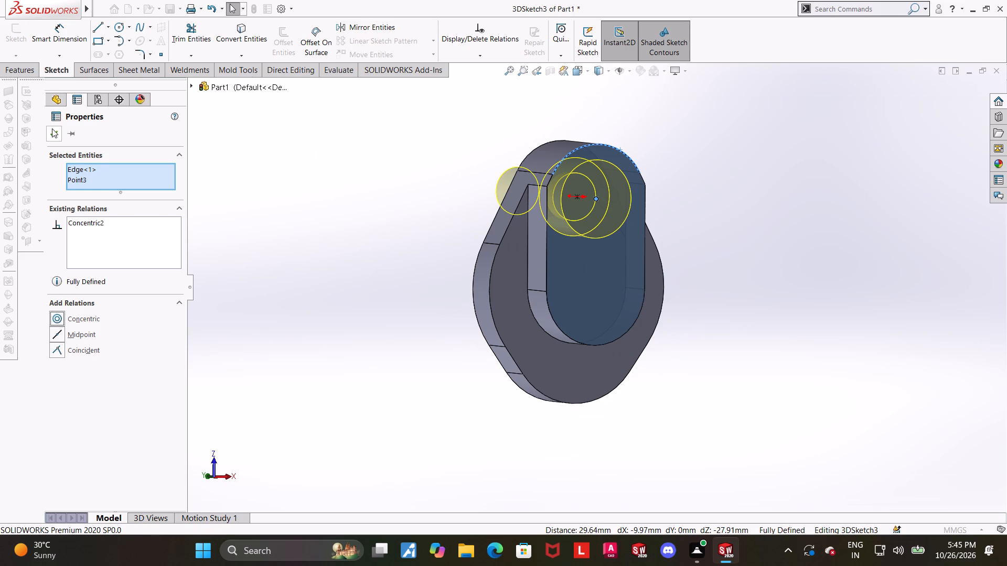
left_click(52, 128)
left_click(807, 262)
middle_click_drag(792, 260, 642, 253)
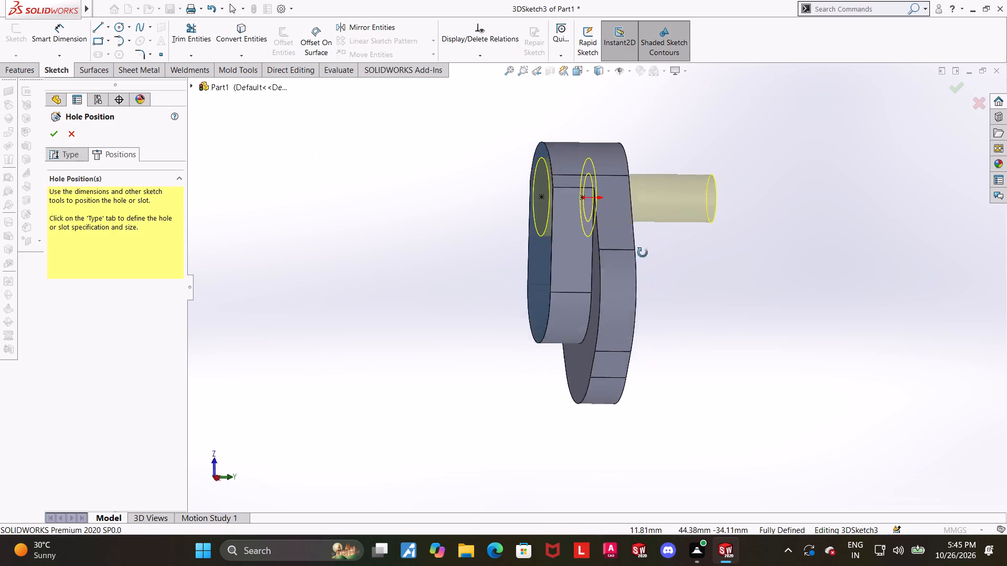
Finish positioning the counterbored hole and create it in the underside boss.
middle_click_drag(642, 253, 637, 249)
left_click(61, 134)
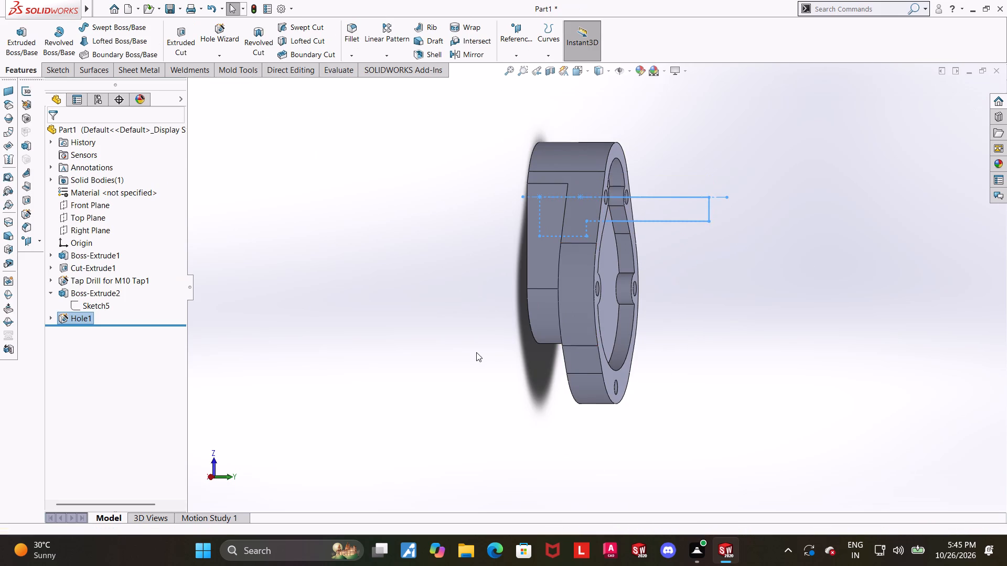
left_click(476, 352)
Examine the new counterbored hole from the underside boss and from the pocket side of the plate.
middle_click_drag(514, 343, 215, 344)
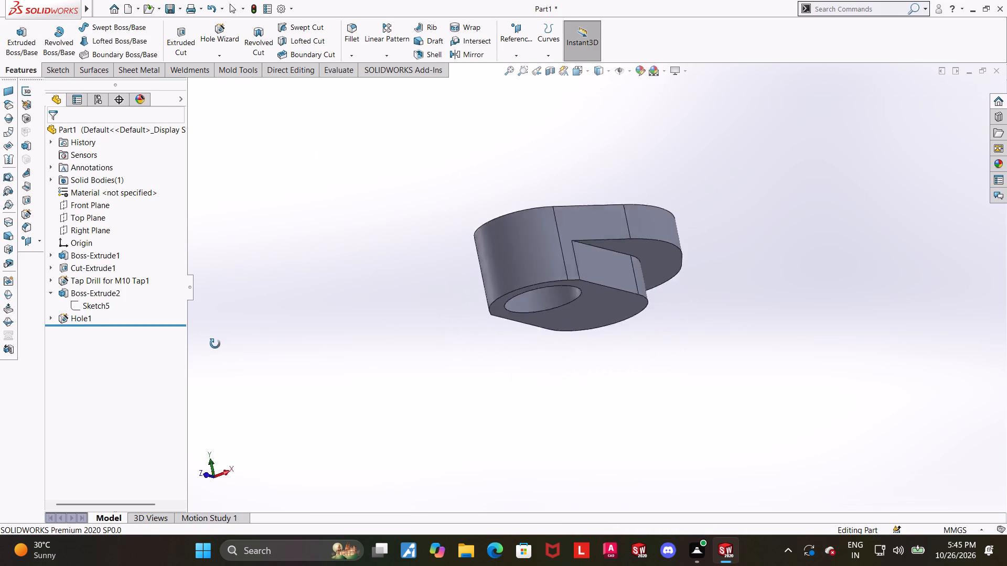
middle_click_drag(215, 344, 265, 392)
key("ctrl+7")
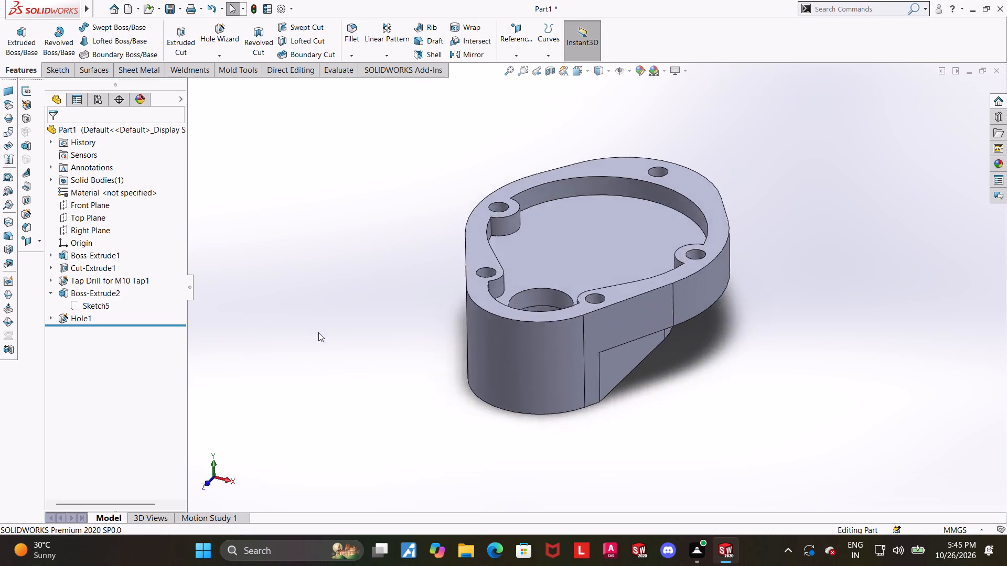
scroll(682, 231, "up", 1)
middle_click_drag(683, 226, 560, 310)
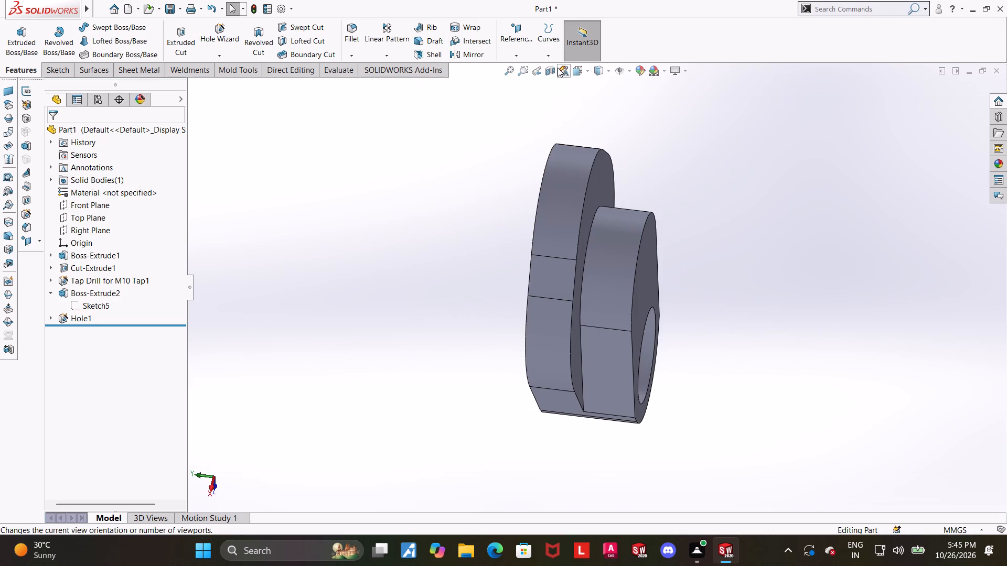
left_click(584, 70)
left_click(375, 340)
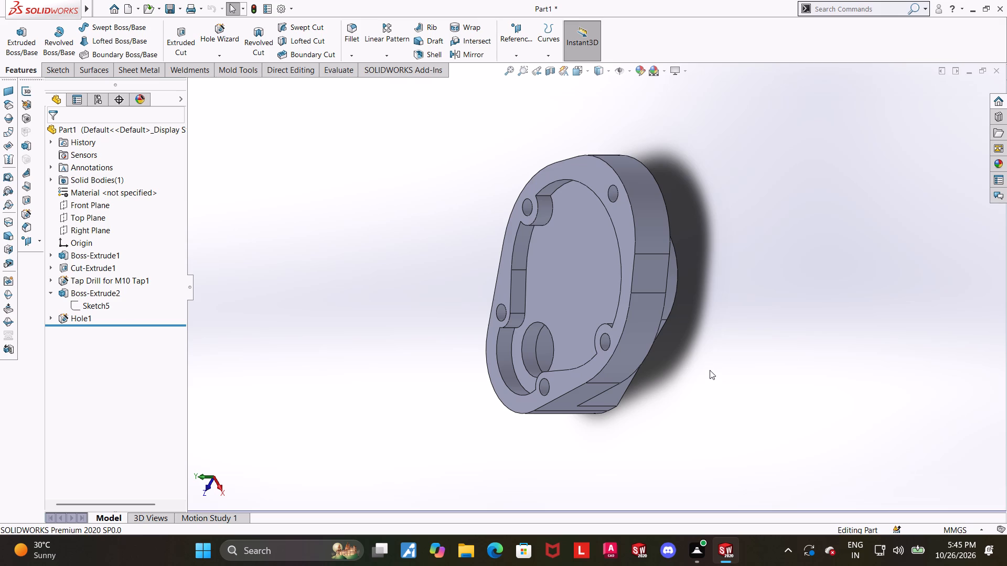
scroll(705, 371, "down", 1)
scroll(517, 339, "down", 2)
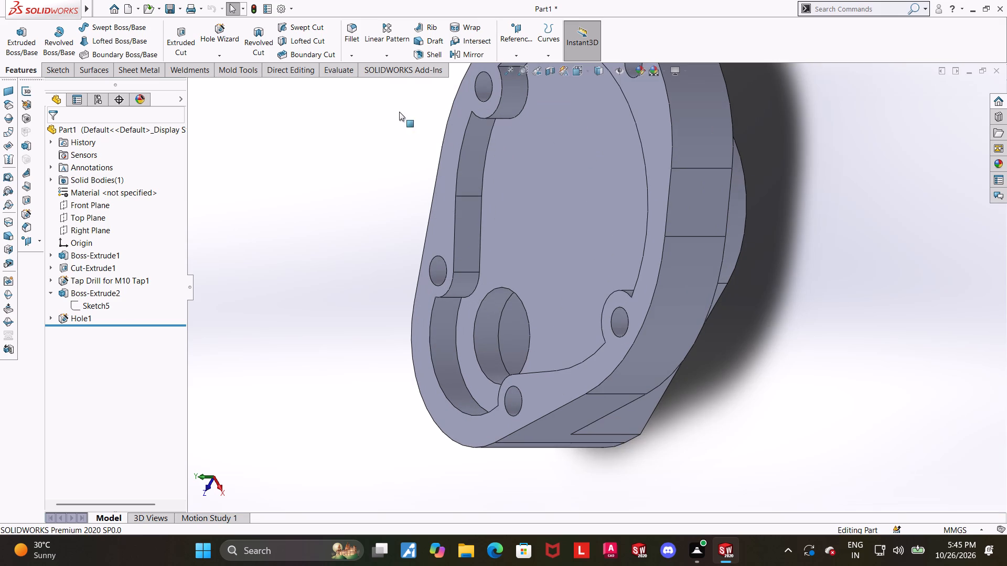
left_click(350, 71)
key("Escape")
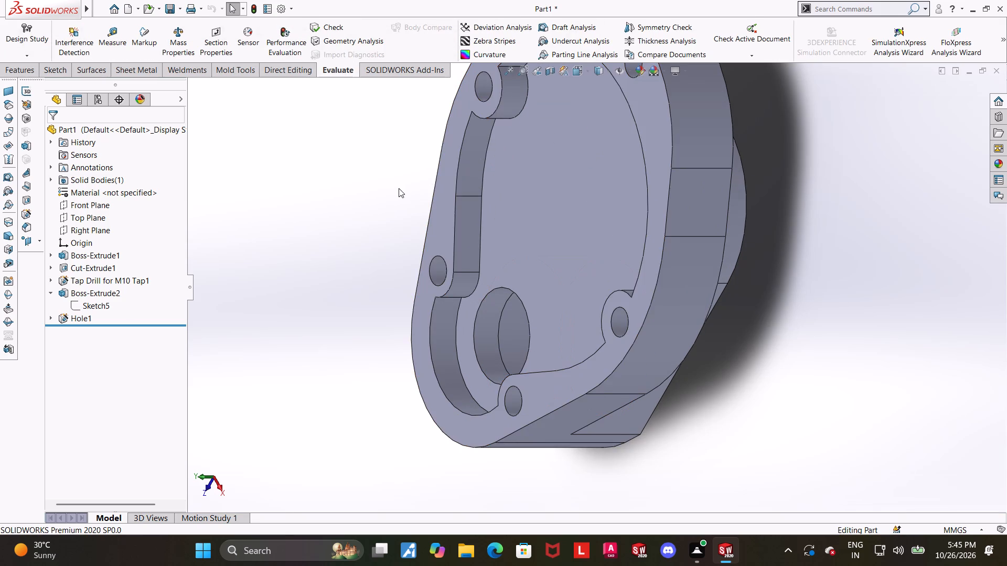
middle_click_drag(390, 189, 446, 108)
Display the part in the Top view with hidden lines visible.
left_click(576, 69)
left_click(461, 271)
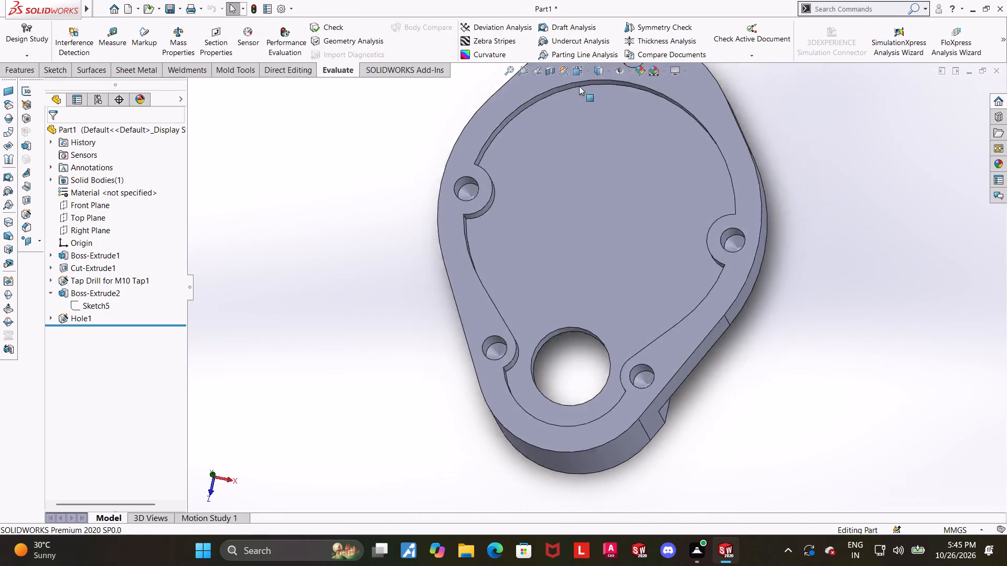
left_click(598, 62)
left_click(598, 75)
left_click(599, 131)
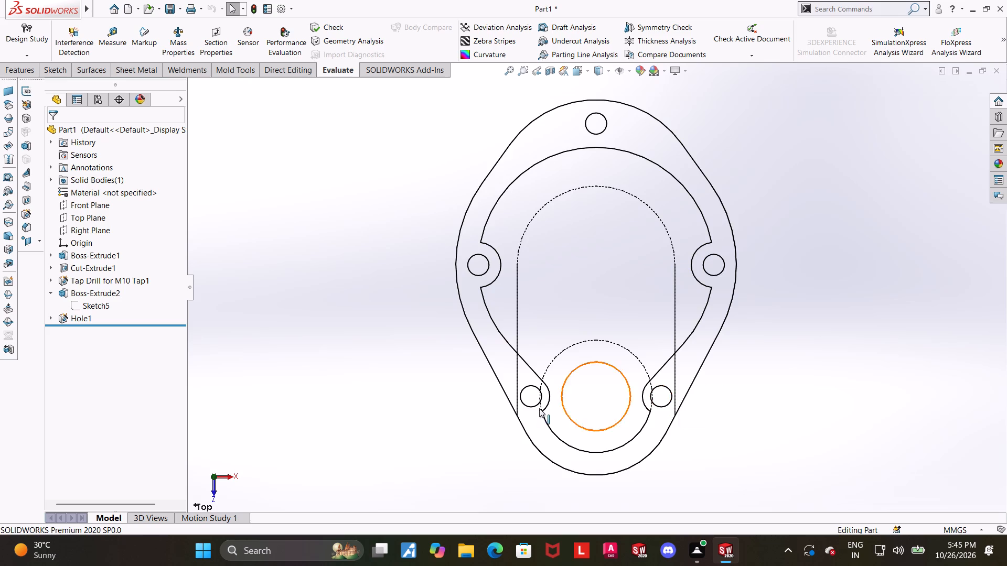
scroll(534, 409, "down", 2)
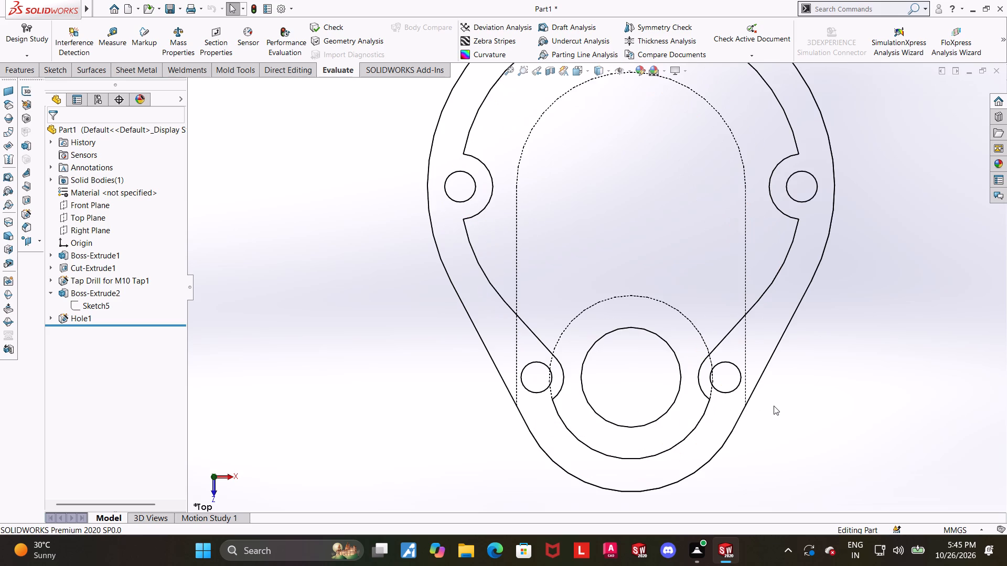
scroll(774, 406, "up", 1)
Examine the dimensions of the plate outline sketch and of the pocket sketch.
left_click(53, 255)
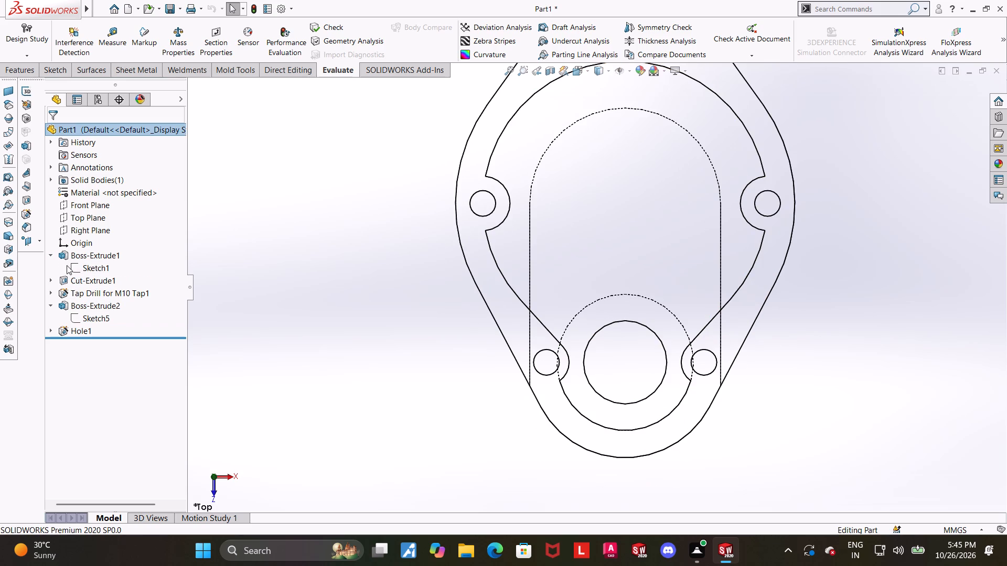
left_click(70, 266)
left_click(75, 266)
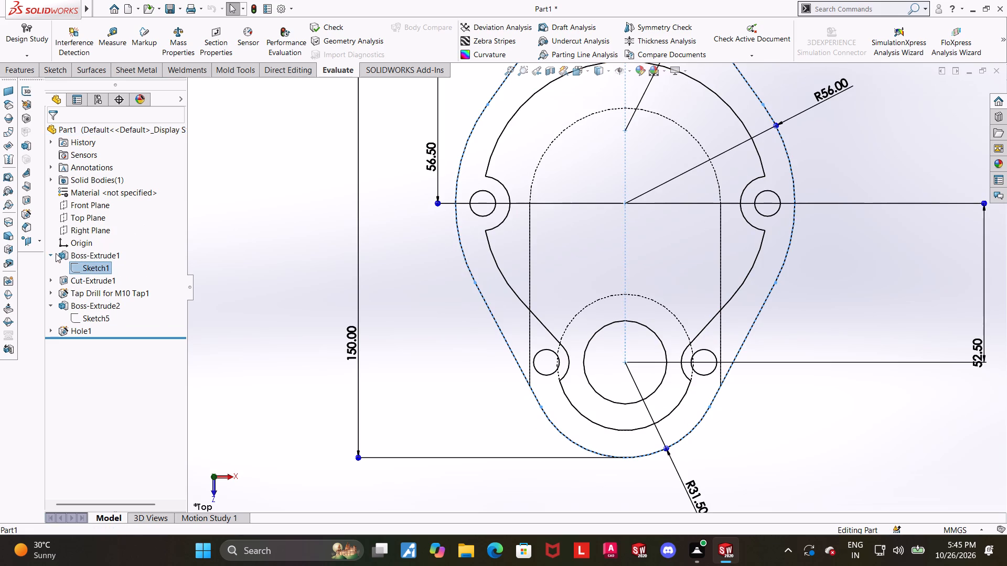
left_click(55, 254)
left_click(50, 270)
left_click(74, 280)
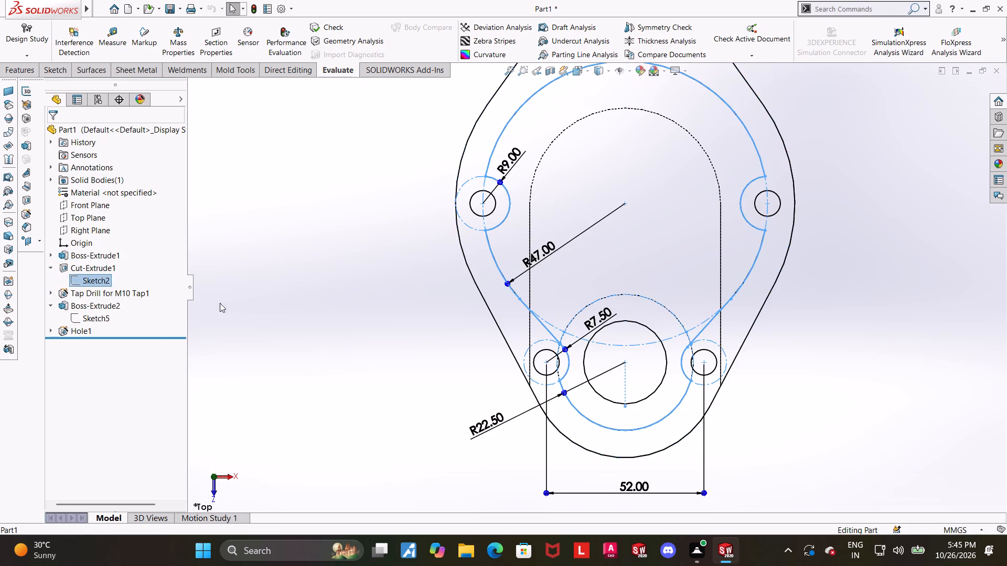
scroll(268, 338, "up", 1)
scroll(775, 408, "down", 1)
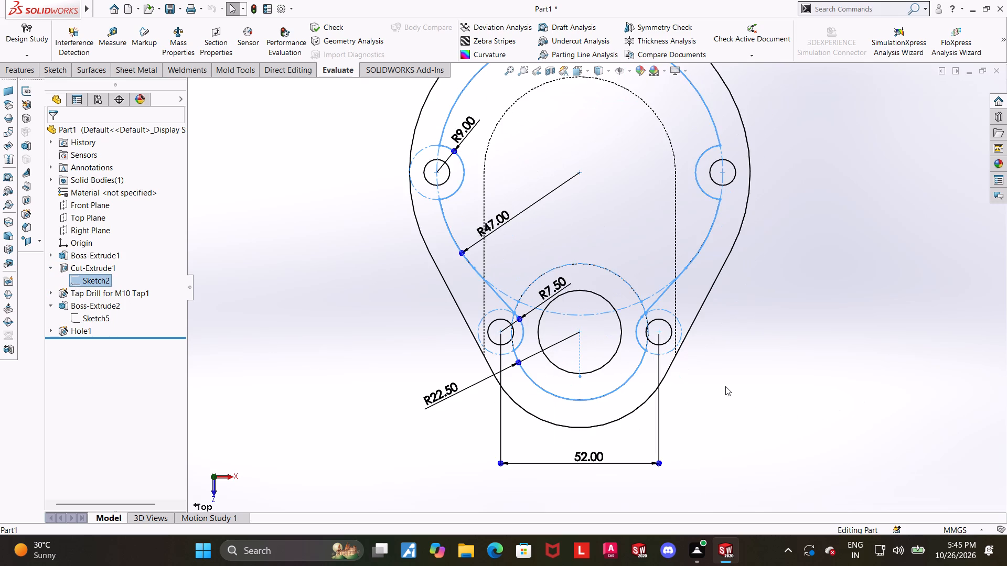
scroll(683, 385, "up", 1)
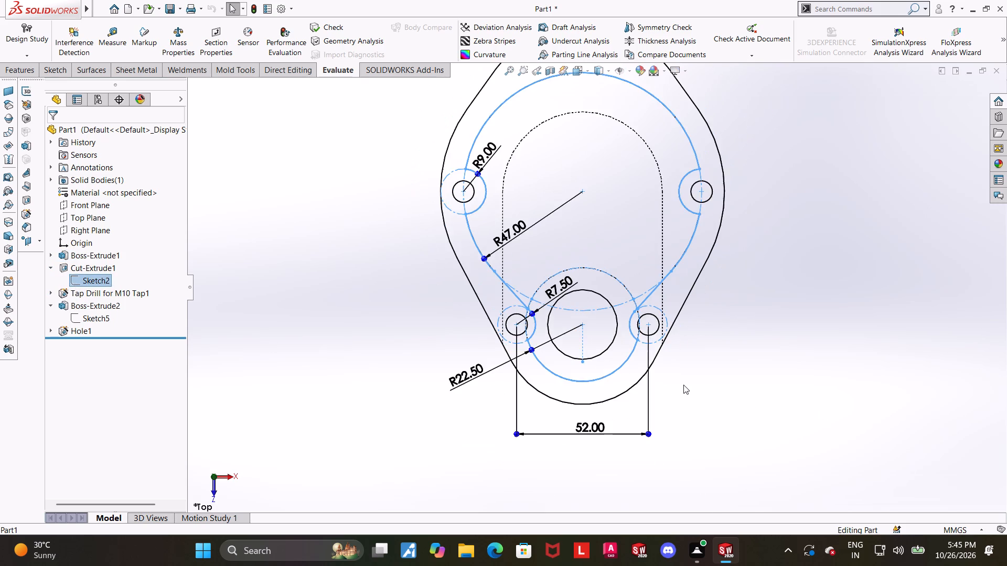
scroll(710, 384, "up", 3)
scroll(644, 353, "down", 2)
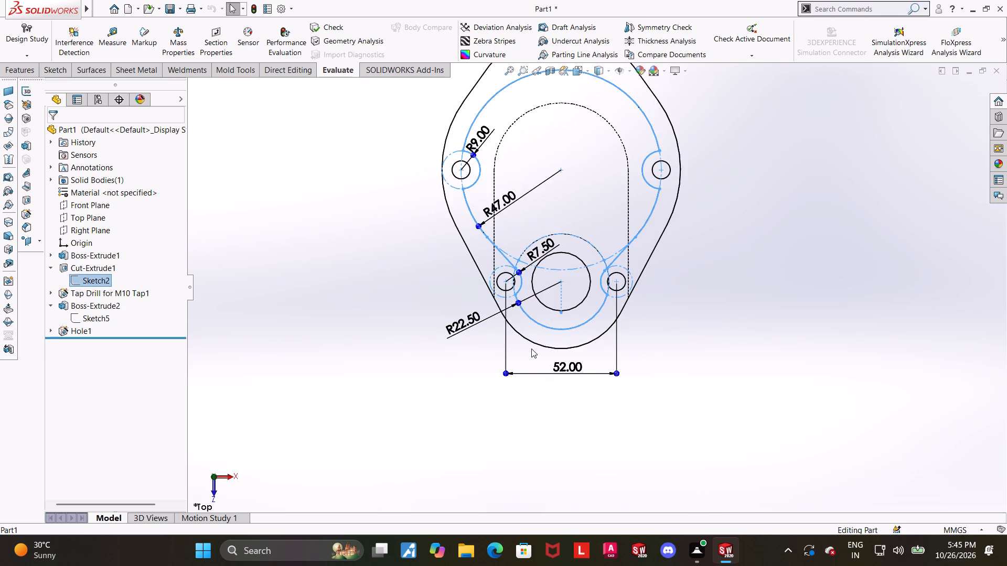
scroll(531, 349, "down", 1)
left_click(769, 311)
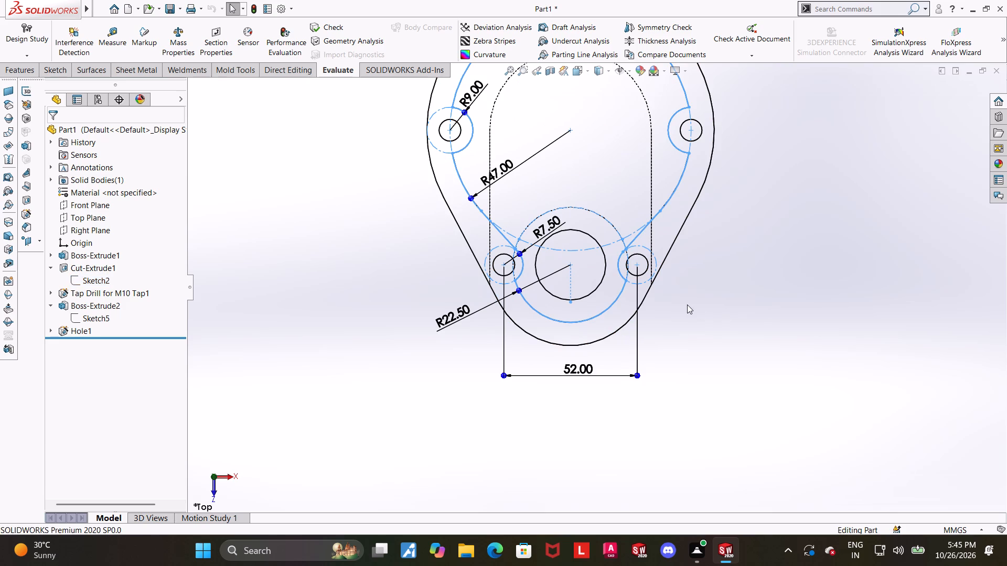
Recheck the plate outline and pocket sketch dimensions around the narrow rounded end of the plate.
left_click(53, 256)
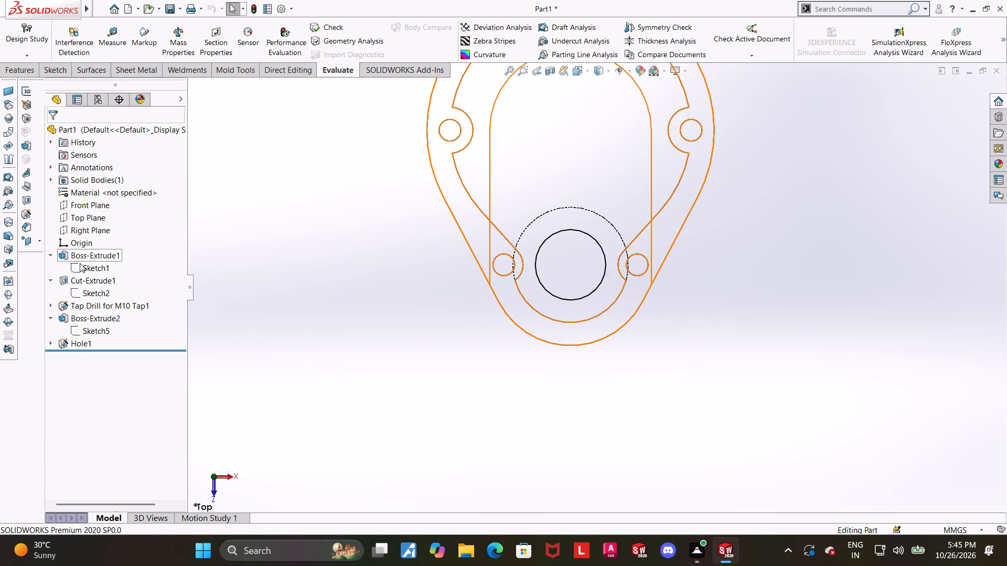
left_click(80, 263)
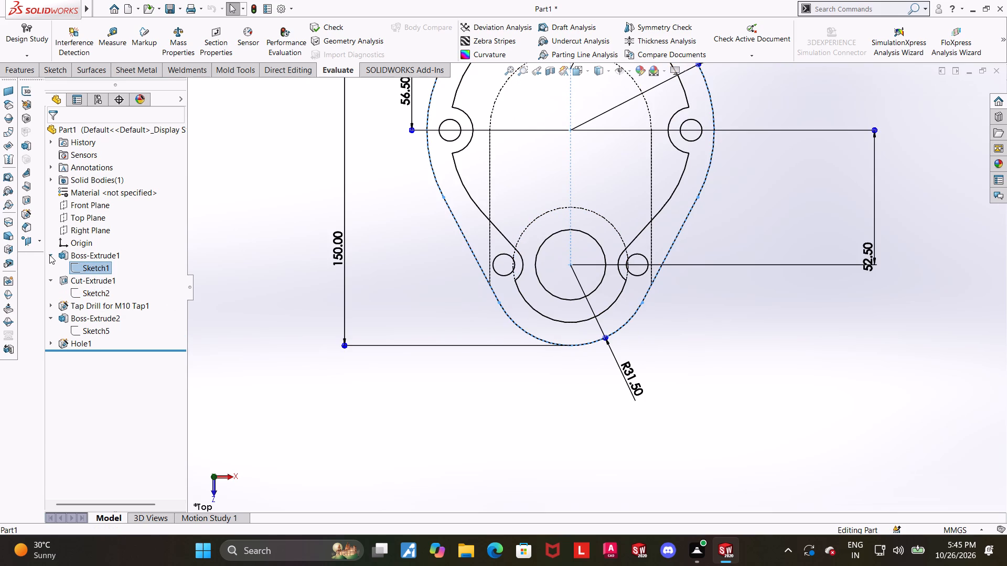
left_click(49, 255)
left_click(78, 277)
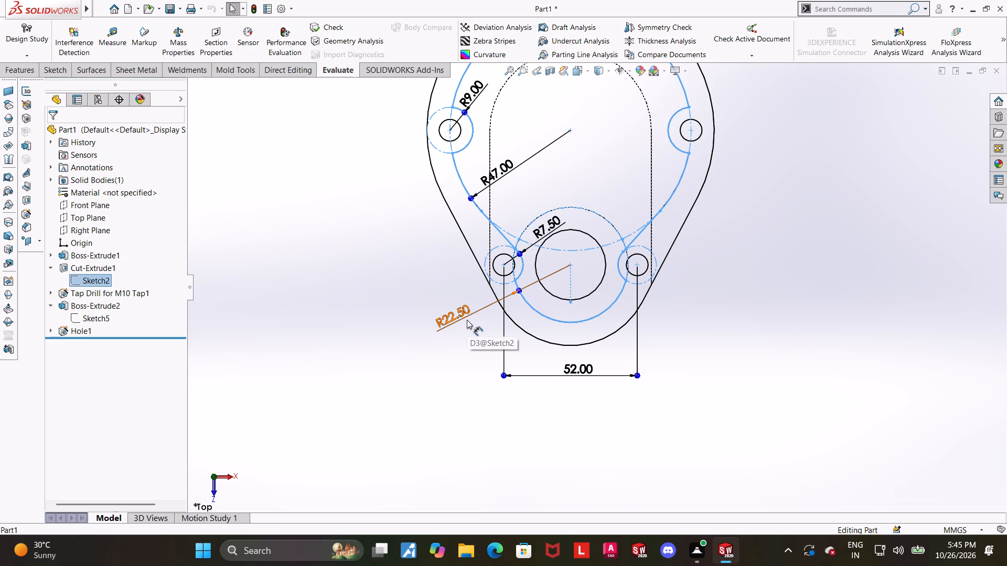
scroll(715, 288, "up", 1)
scroll(690, 259, "down", 1)
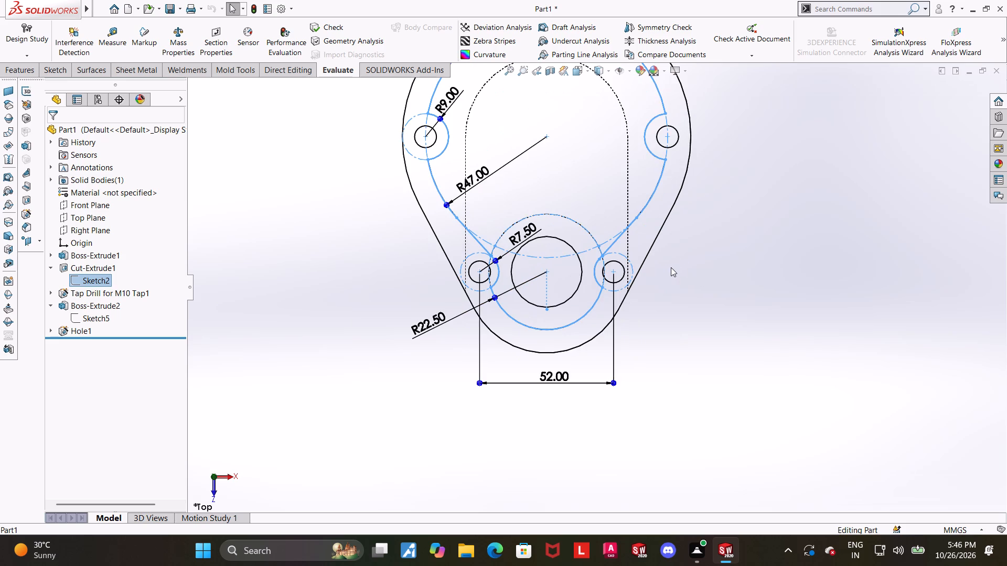
scroll(709, 301, "up", 1)
scroll(591, 278, "down", 2)
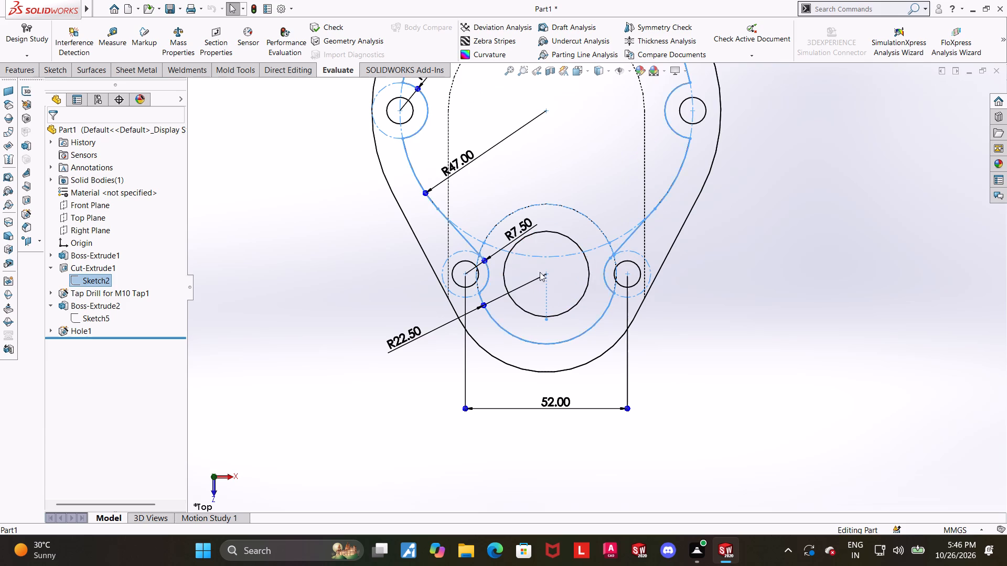
scroll(520, 272, "down", 1)
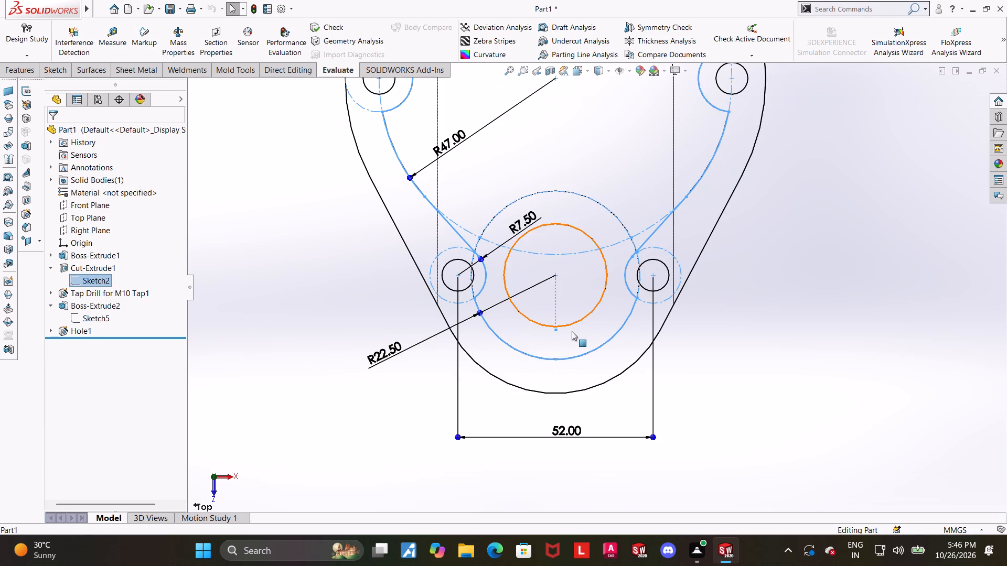
scroll(575, 331, "up", 1)
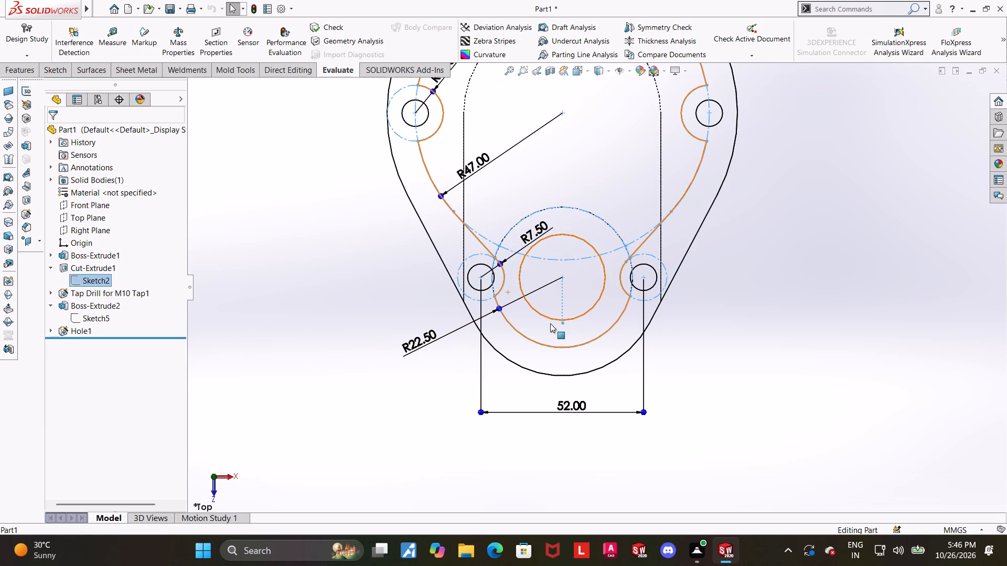
left_click(761, 324)
Examine the hole and its hidden counterbore outline against the pocket and tap holes, at an angle and in the Top view.
scroll(761, 324, "up", 1)
scroll(708, 295, "up", 2)
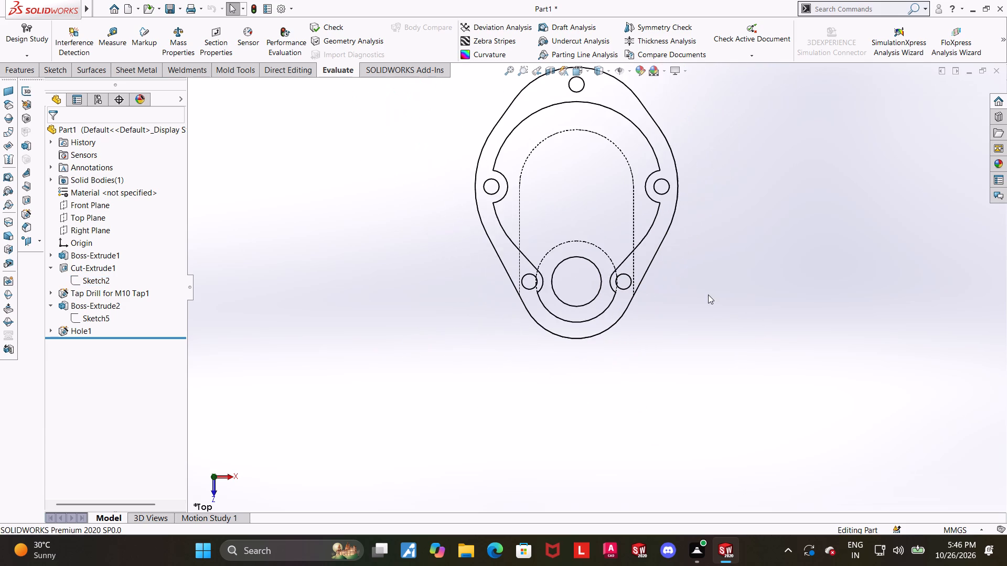
scroll(625, 243, "down", 2)
middle_click_drag(630, 317, 644, 322)
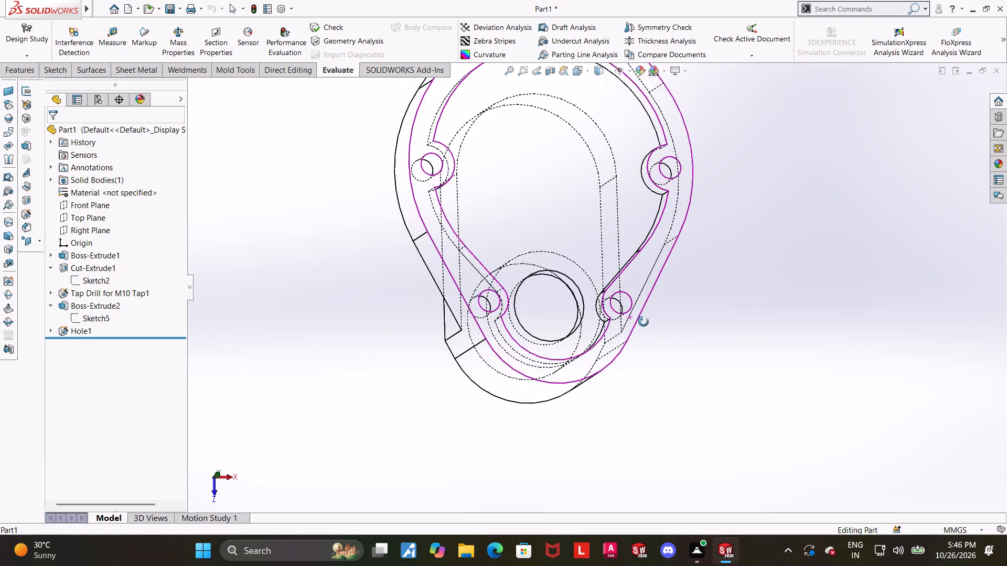
middle_click_drag(644, 322, 623, 332)
left_click(804, 366)
middle_click_drag(721, 332, 743, 391)
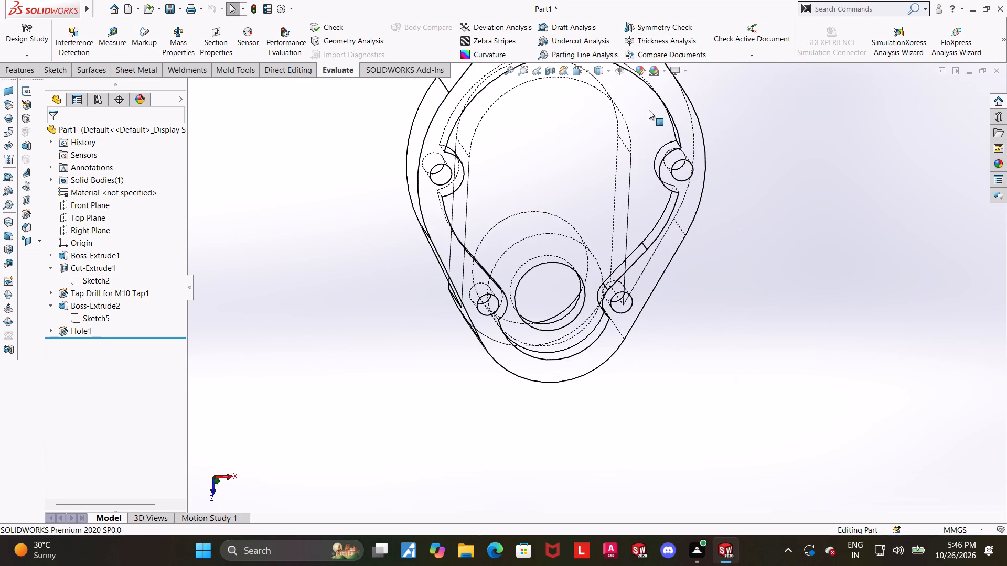
left_click(582, 70)
left_click(468, 342)
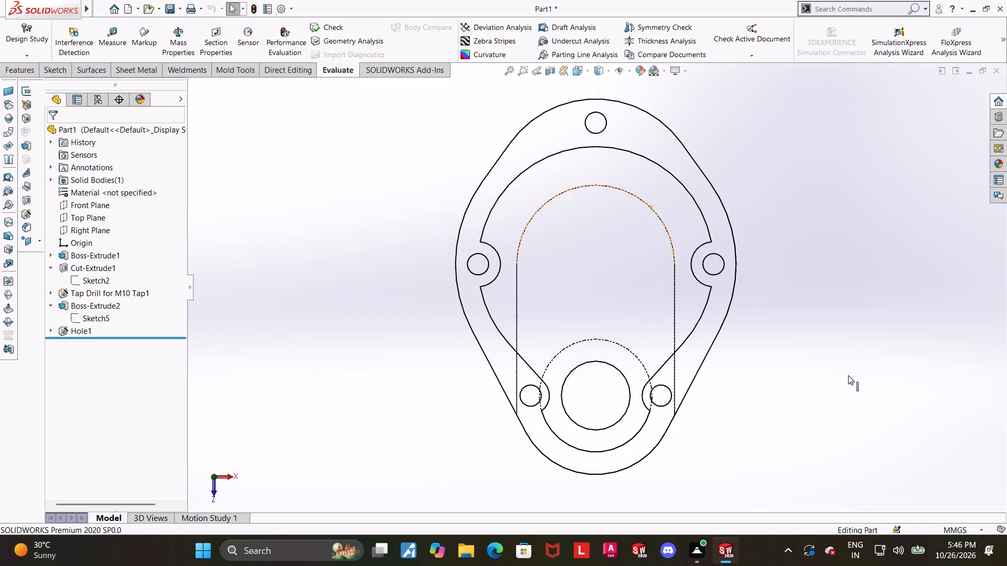
scroll(761, 398, "down", 1)
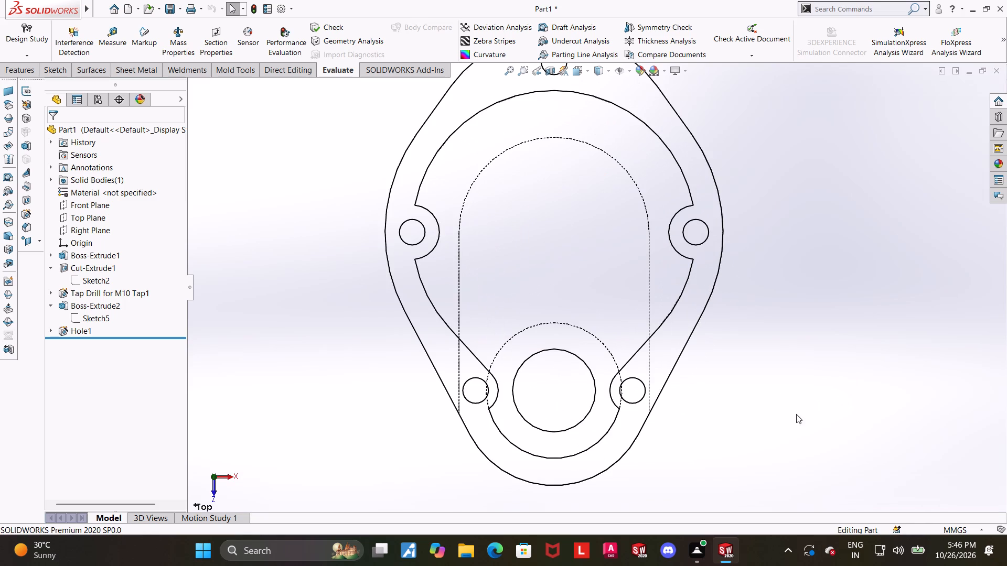
scroll(803, 415, "up", 2)
scroll(757, 375, "up", 1)
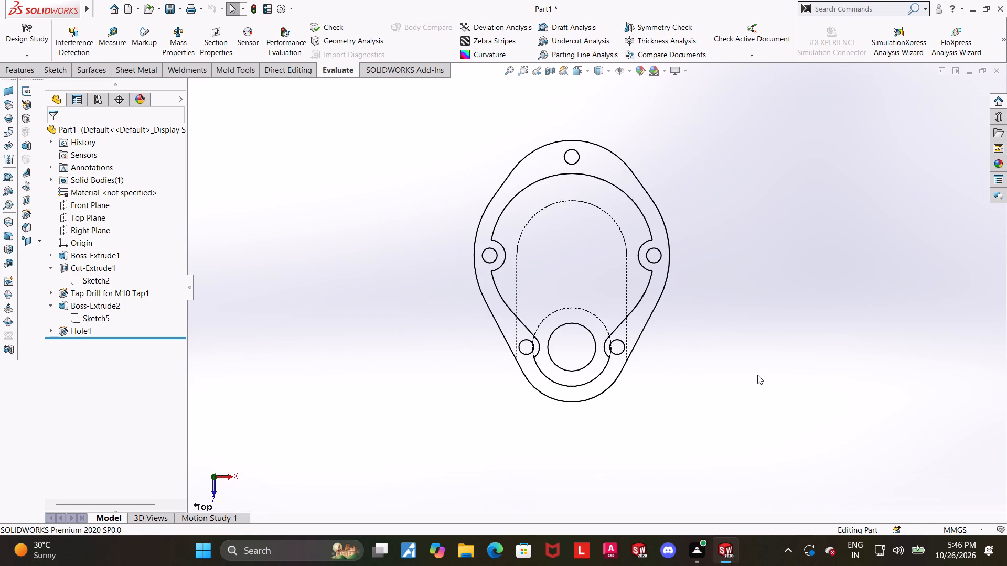
scroll(699, 363, "up", 1)
scroll(620, 345, "down", 1)
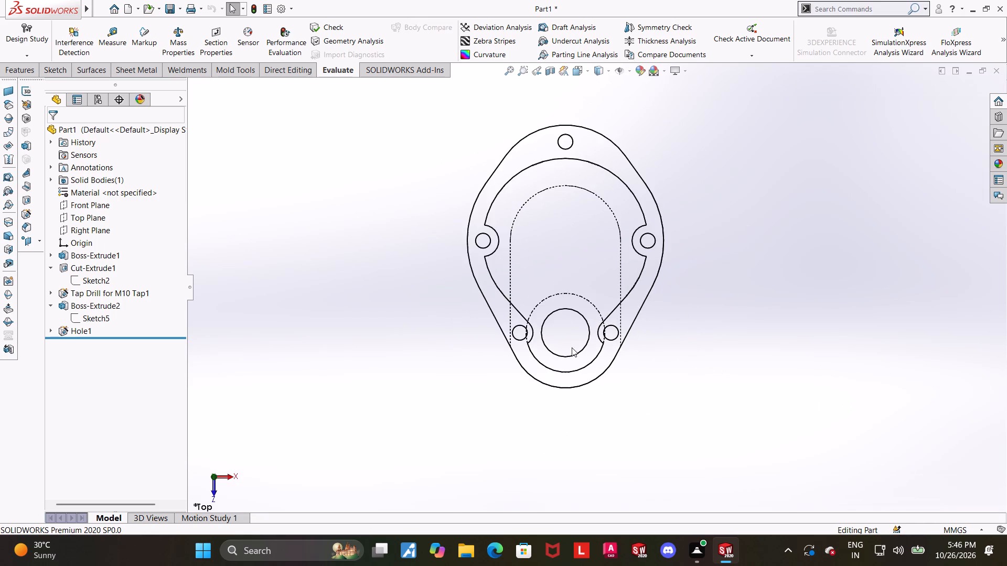
scroll(571, 353, "down", 1)
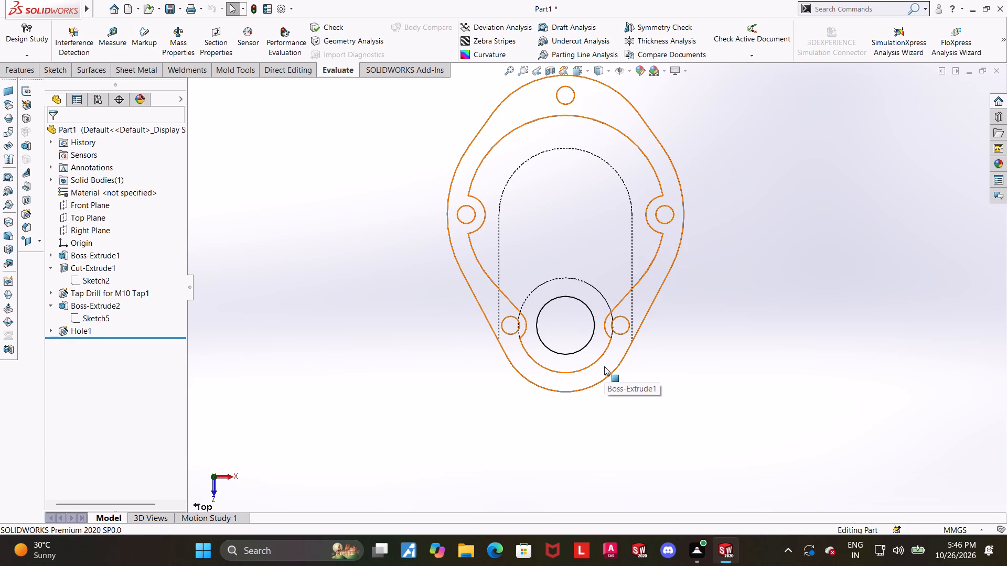
scroll(593, 366, "up", 1)
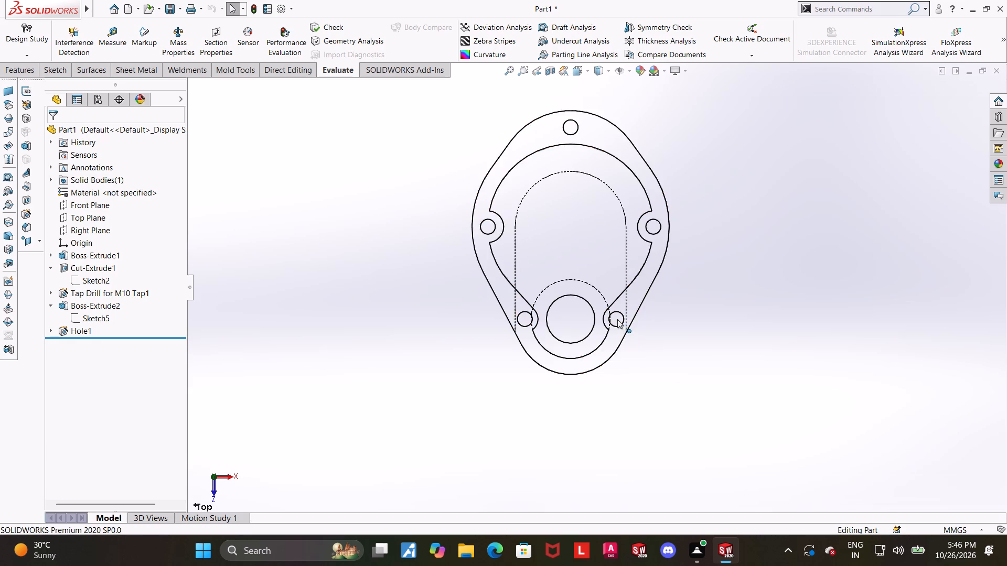
scroll(617, 319, "down", 3)
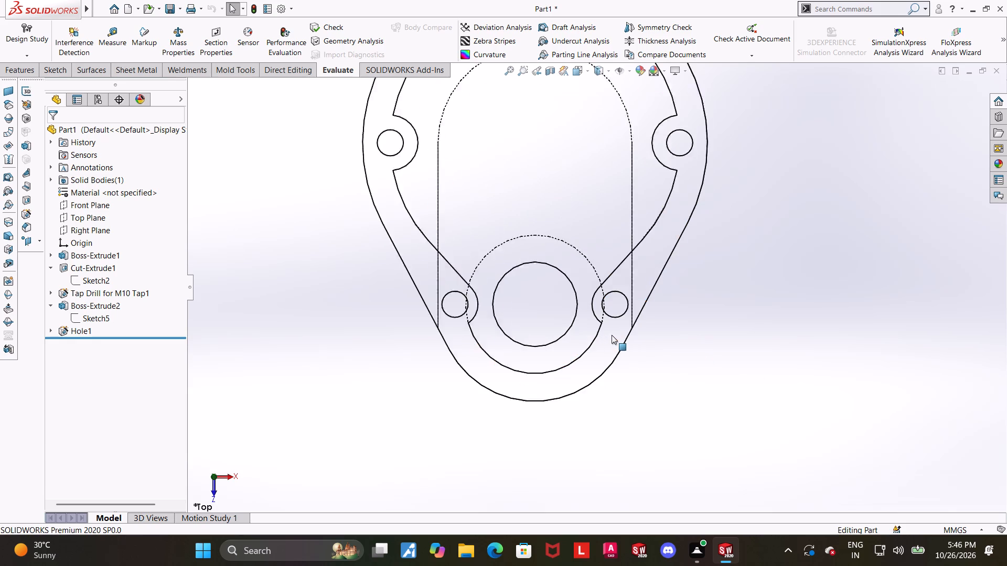
scroll(612, 335, "down", 1)
scroll(454, 306, "down", 2)
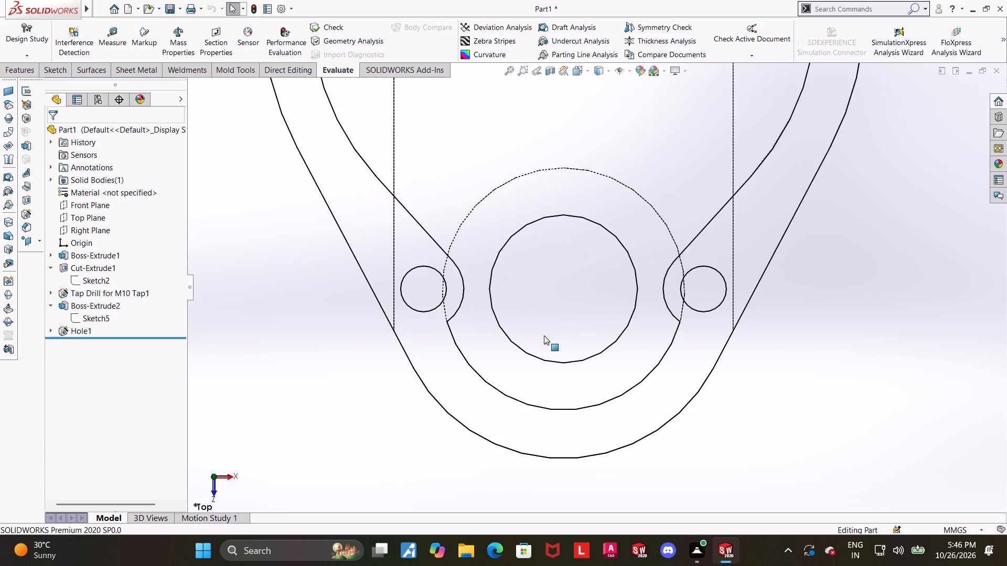
Display the part shaded with edges and face the boss's flat underside straight on.
scroll(986, 369, "up", 4)
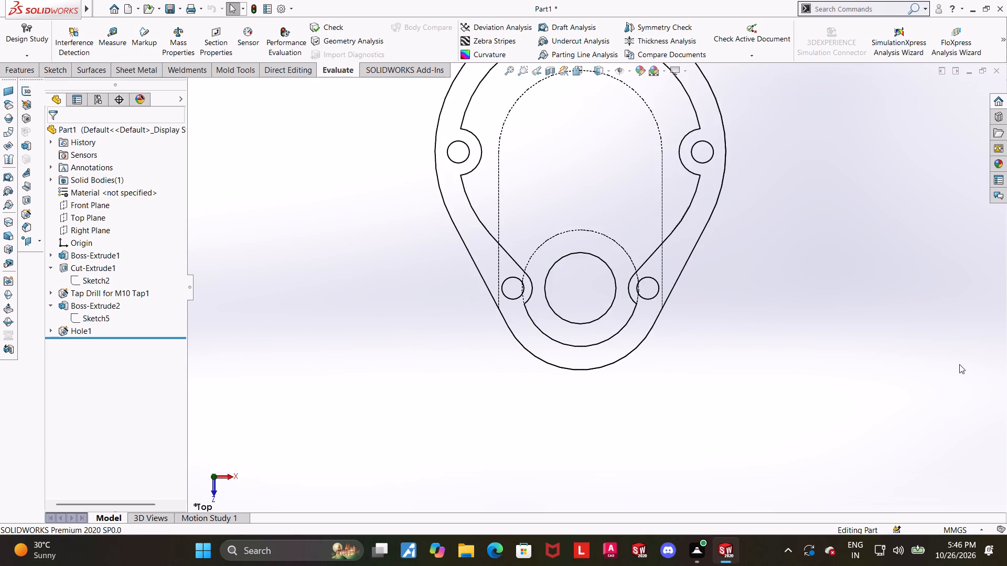
middle_click_drag(952, 363, 743, 365)
scroll(804, 361, "up", 4)
middle_click_drag(815, 354, 852, 377)
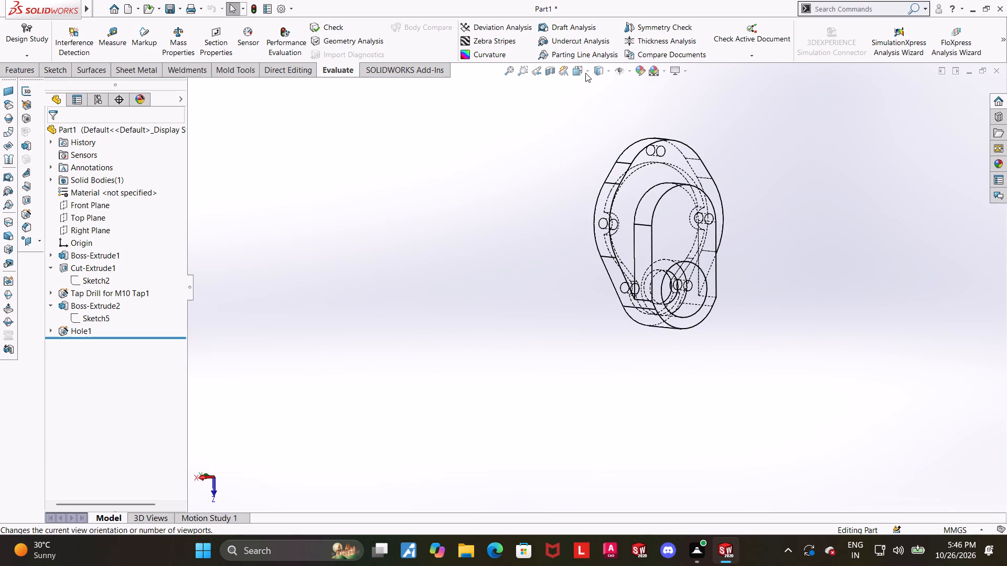
left_click(602, 73)
left_click(601, 85)
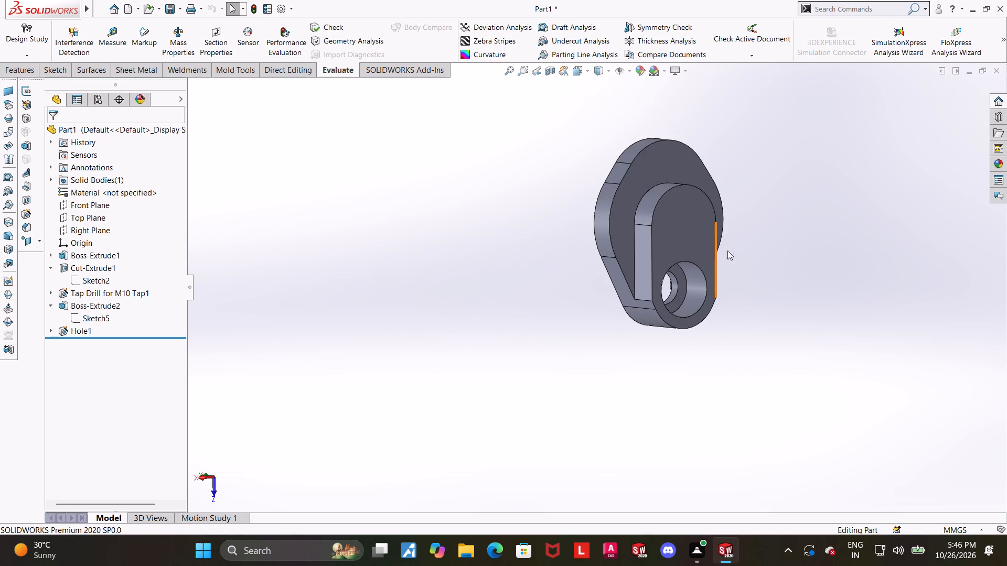
left_click(790, 237)
middle_click_drag(766, 241, 755, 248)
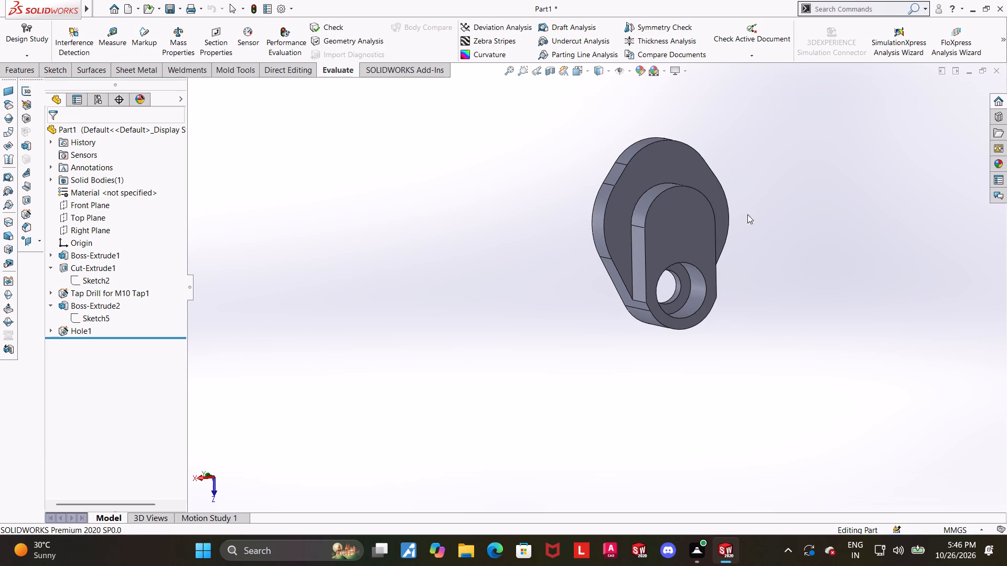
left_click(689, 220)
left_click(779, 188)
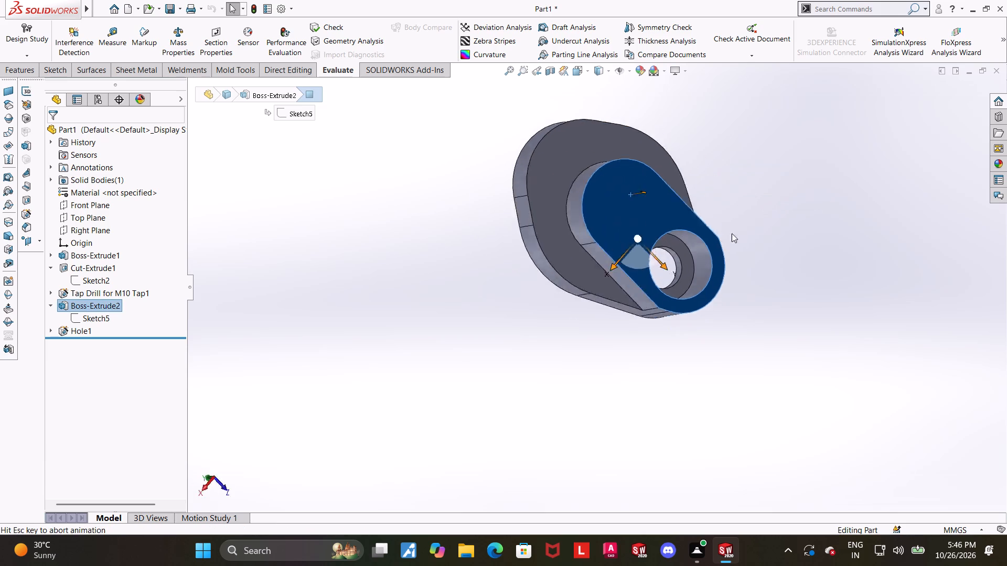
left_click(808, 398)
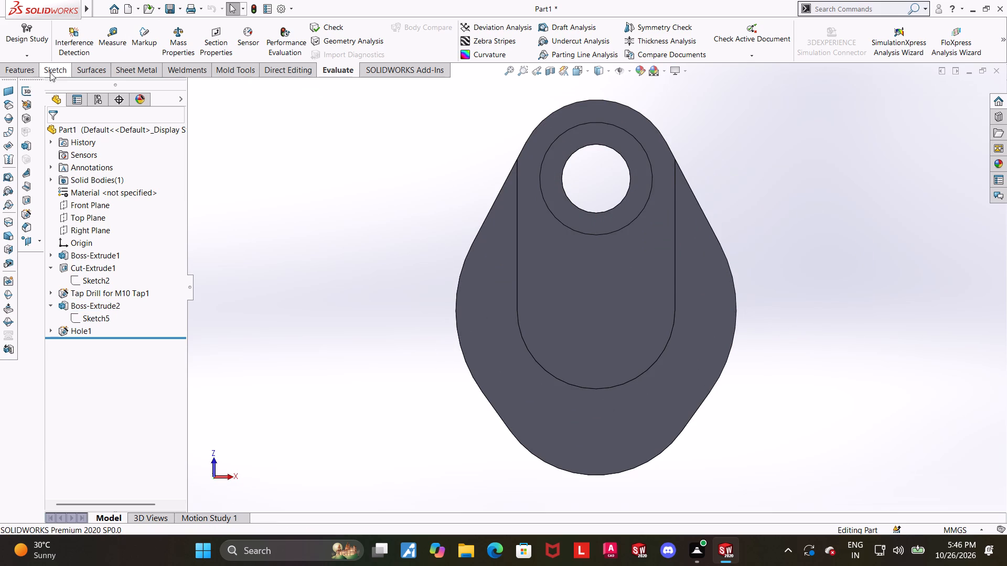
Start a Hole Wizard legacy hole of type Counterbored and set its hole diameter to 10 mm.
left_click(19, 72)
left_click(220, 29)
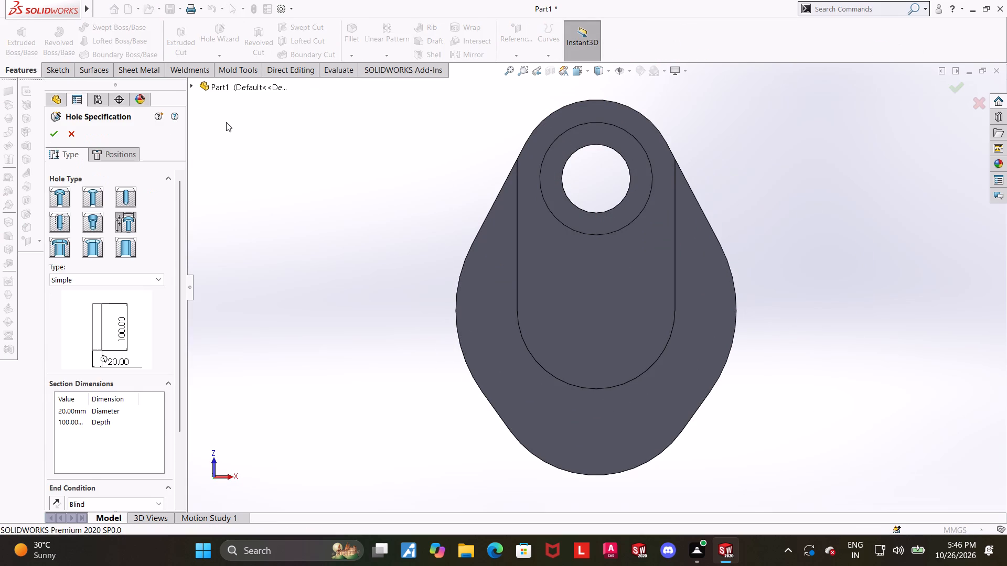
left_click(110, 278)
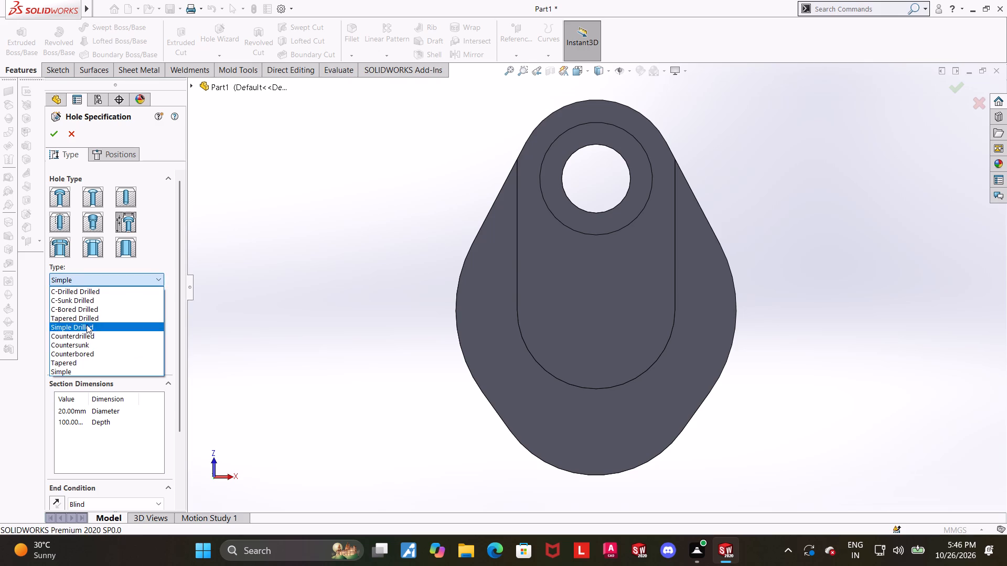
left_click(79, 352)
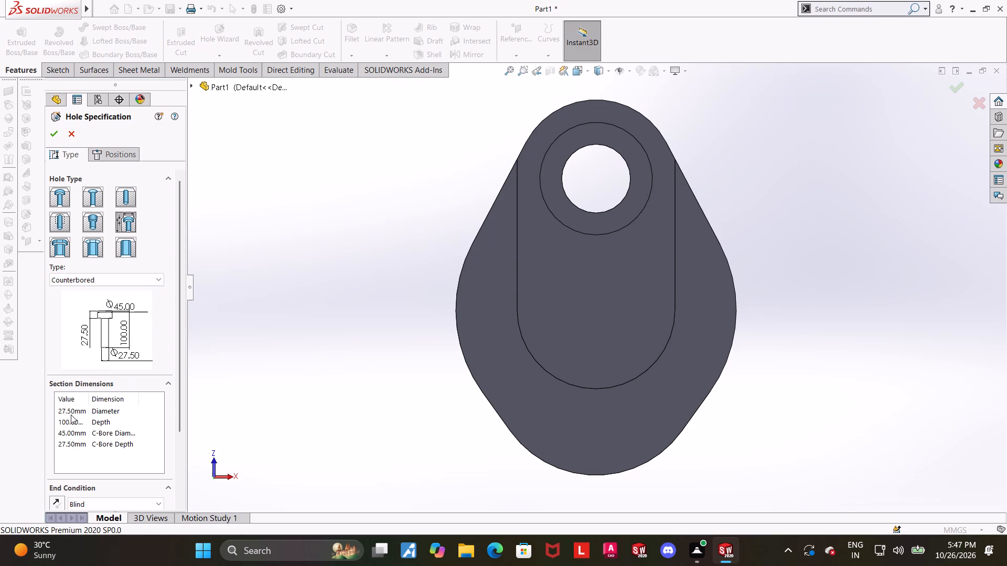
double_click(71, 415)
key("1")
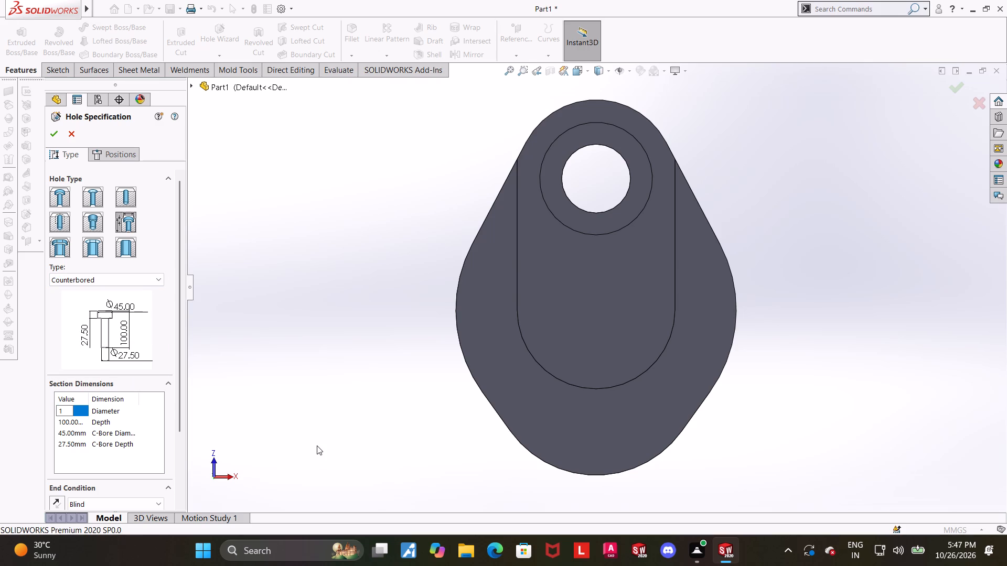
key("0")
key("Return")
left_click(317, 445)
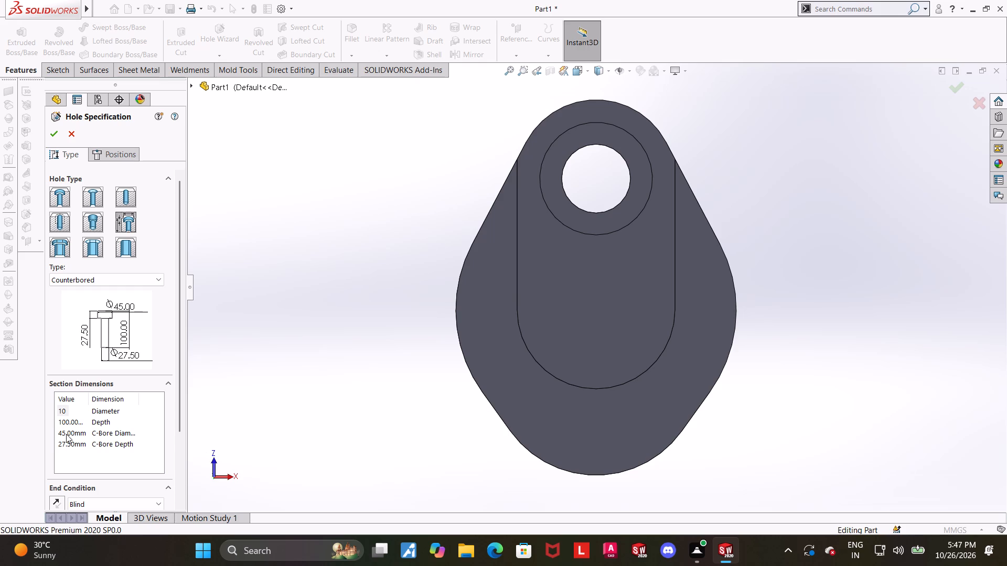
Set the new hole's counterbore diameter to 26 mm and its counterbore depth to 10 mm.
double_click(66, 432)
type("26")
key("Return")
left_click(247, 415)
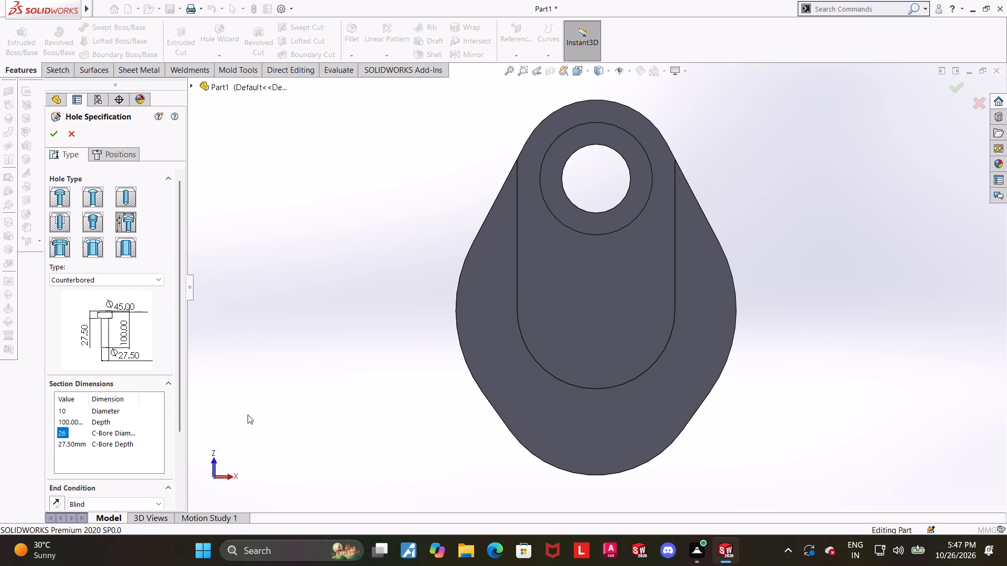
left_click(290, 372)
scroll(290, 372, "up", 1)
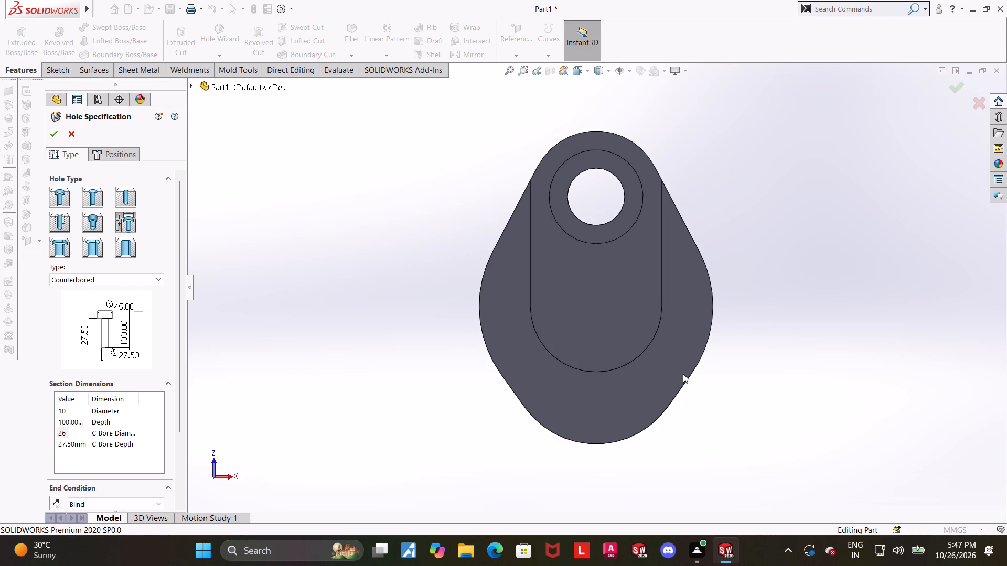
scroll(764, 318, "down", 1)
double_click(62, 440)
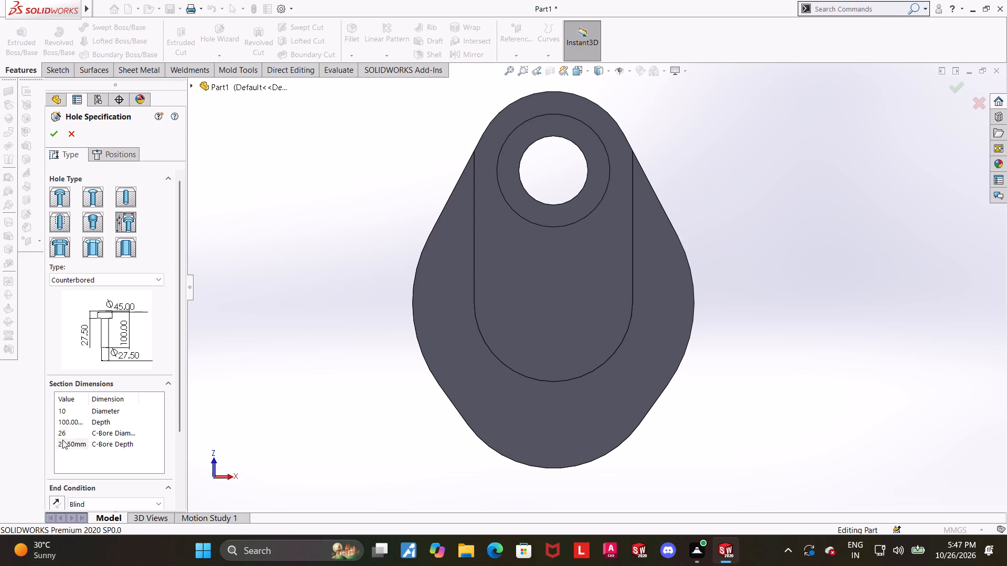
key("1")
key("0")
key("Return")
left_click(355, 416)
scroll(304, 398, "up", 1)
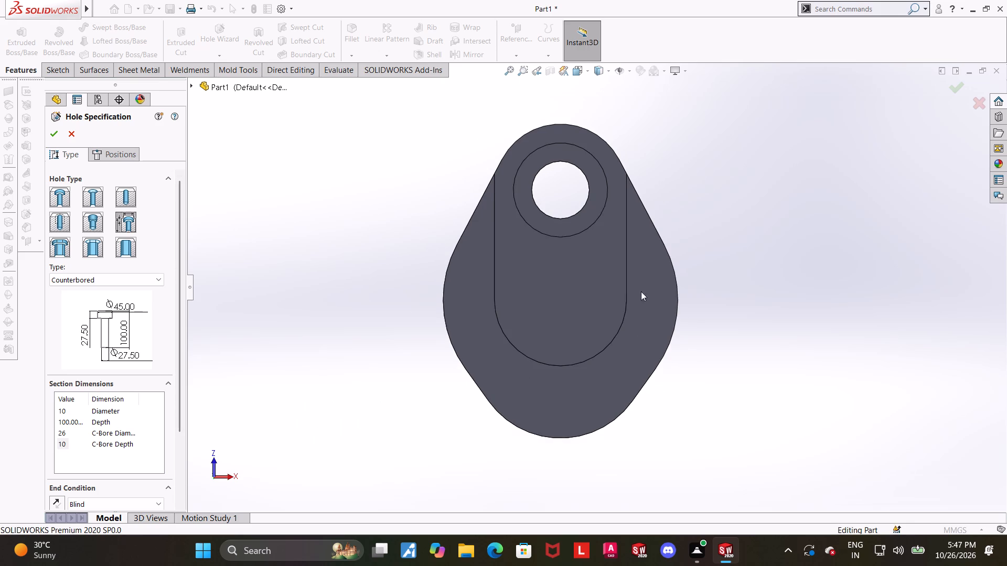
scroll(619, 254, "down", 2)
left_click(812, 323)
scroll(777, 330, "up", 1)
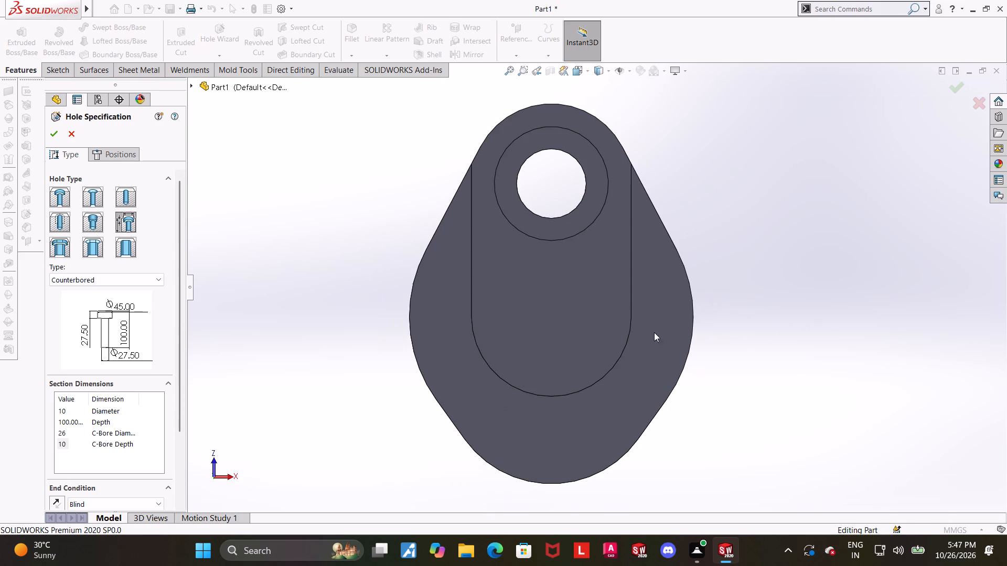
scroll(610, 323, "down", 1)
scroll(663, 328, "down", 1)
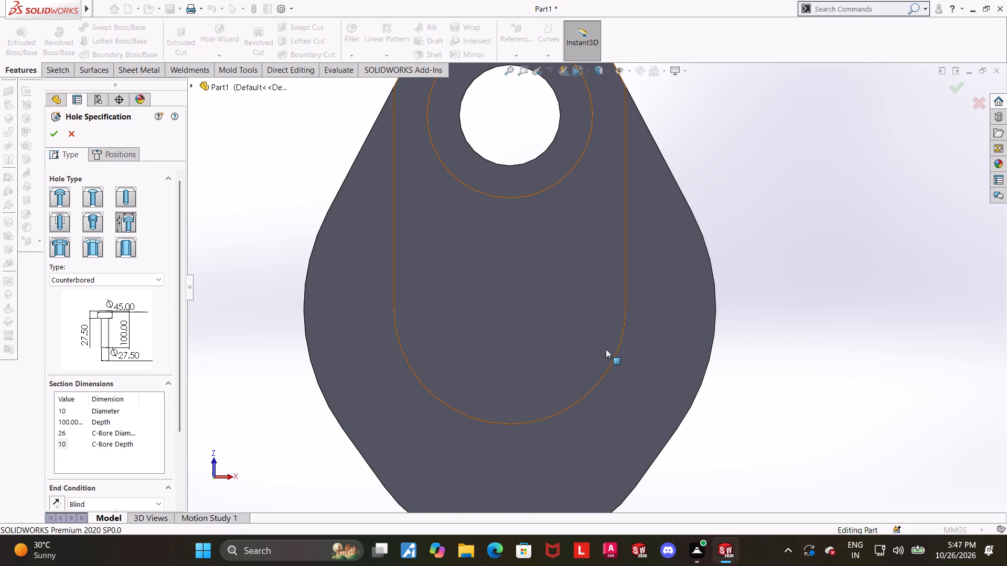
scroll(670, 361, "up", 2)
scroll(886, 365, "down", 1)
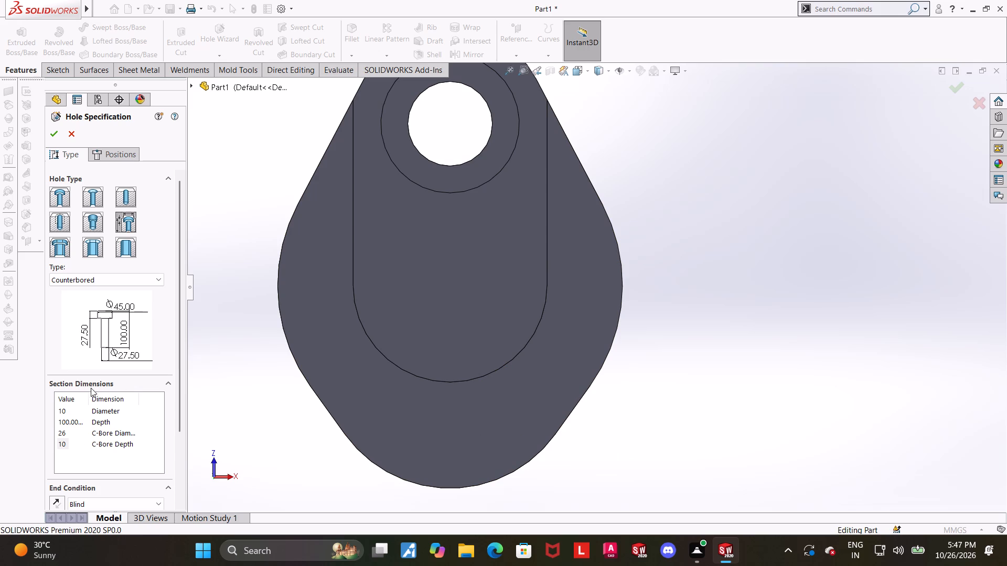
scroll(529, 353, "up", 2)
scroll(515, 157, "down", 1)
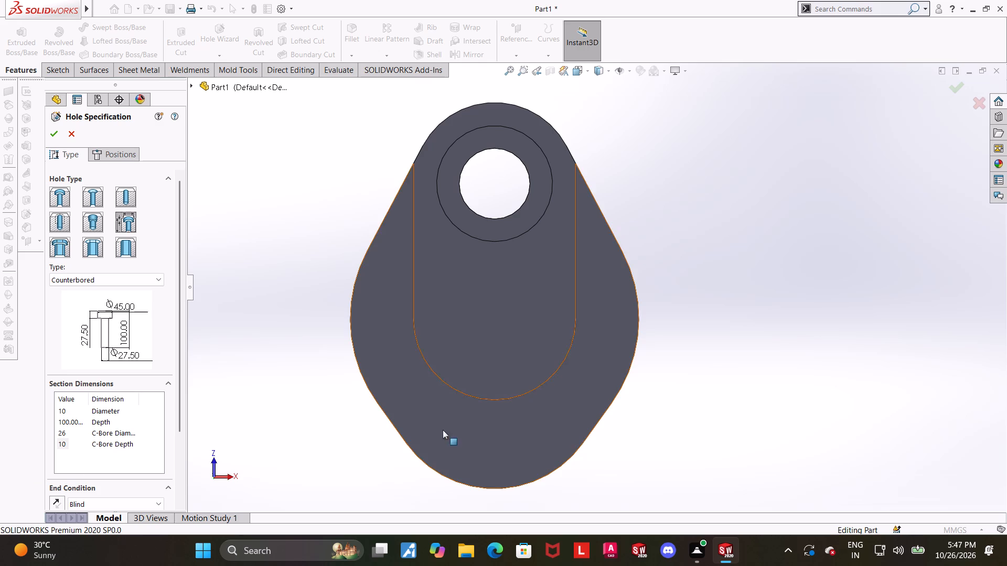
Place the counterbored hole on the boss's underside and make its point concentric with the rounded edge opposite the existing bore.
left_click(115, 150)
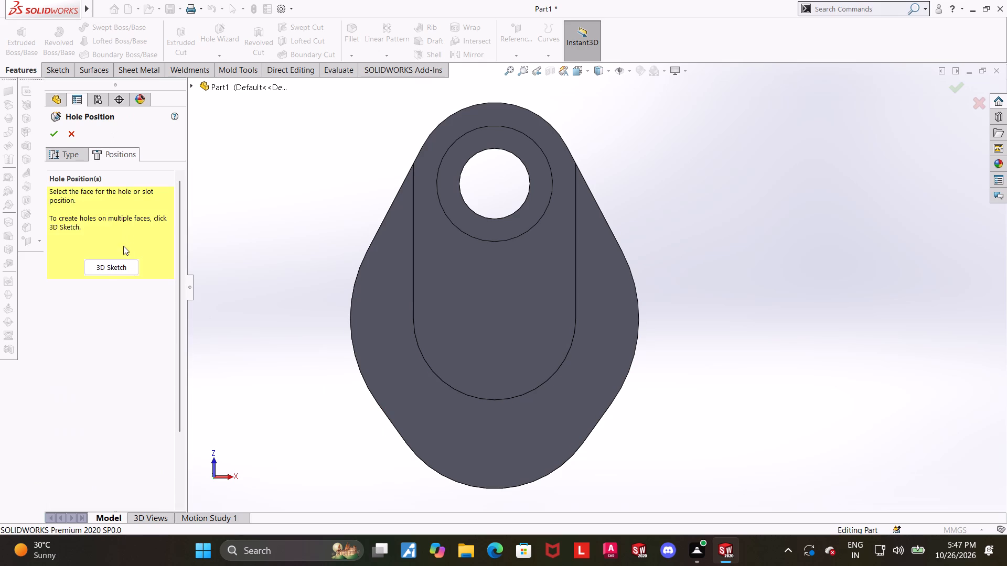
left_click(118, 275)
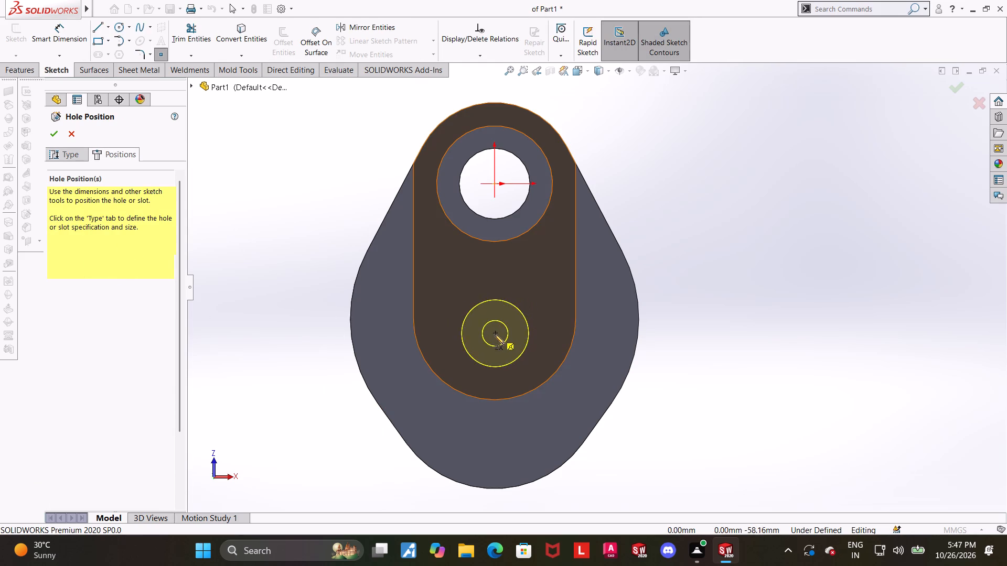
left_click(494, 337)
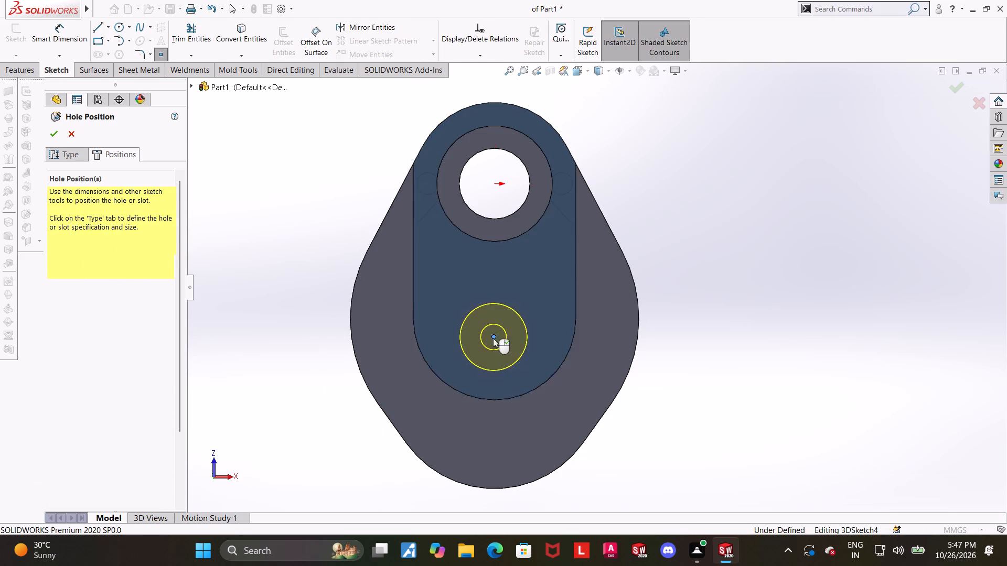
key("Escape")
key("Escape")
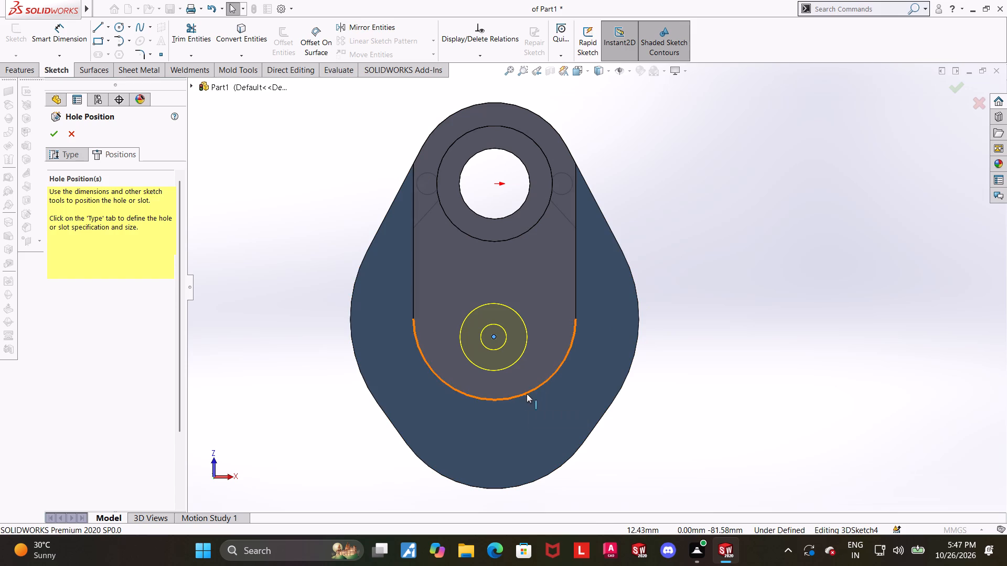
left_click(527, 394)
left_click(492, 336, "ctrl")
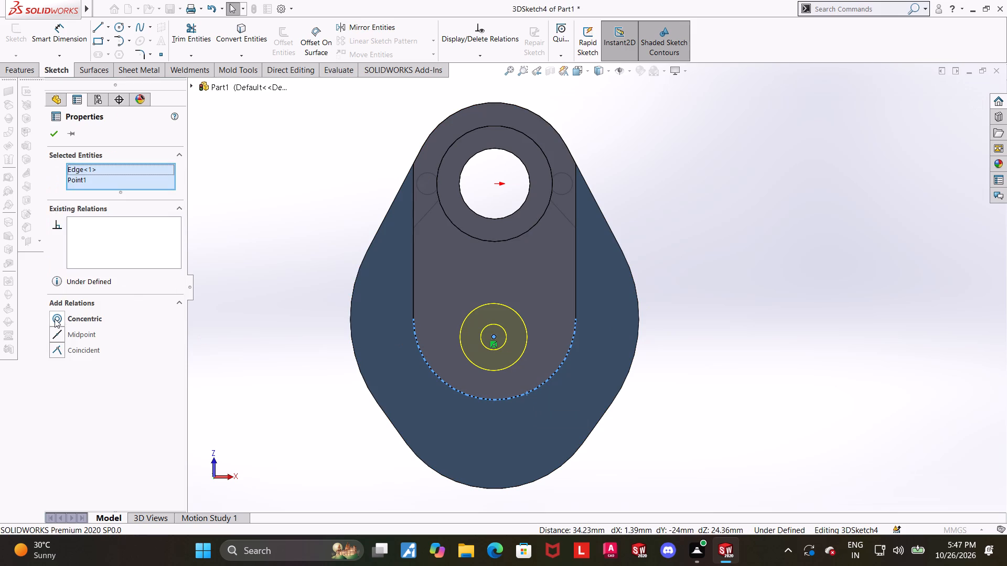
left_click(55, 319)
left_click(671, 260)
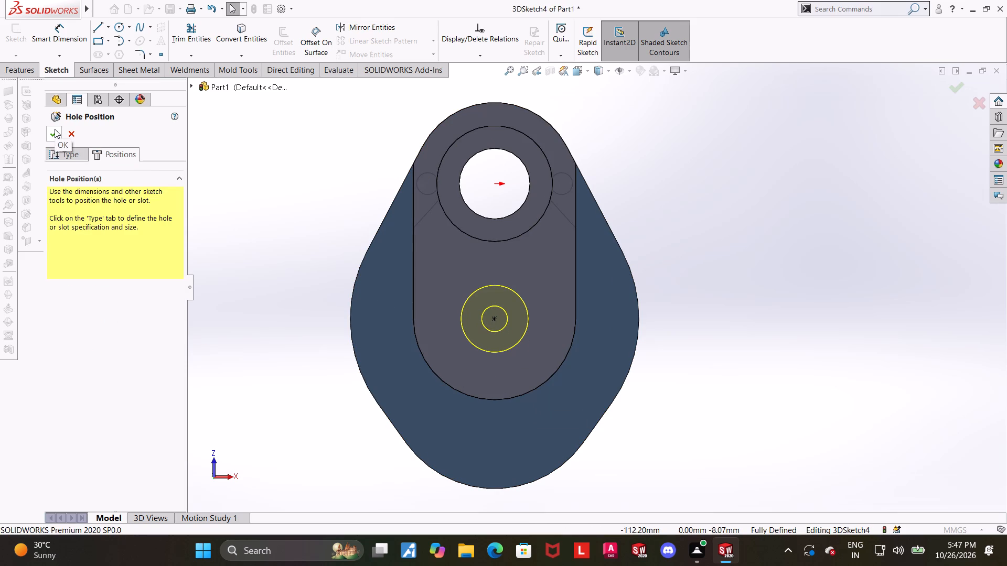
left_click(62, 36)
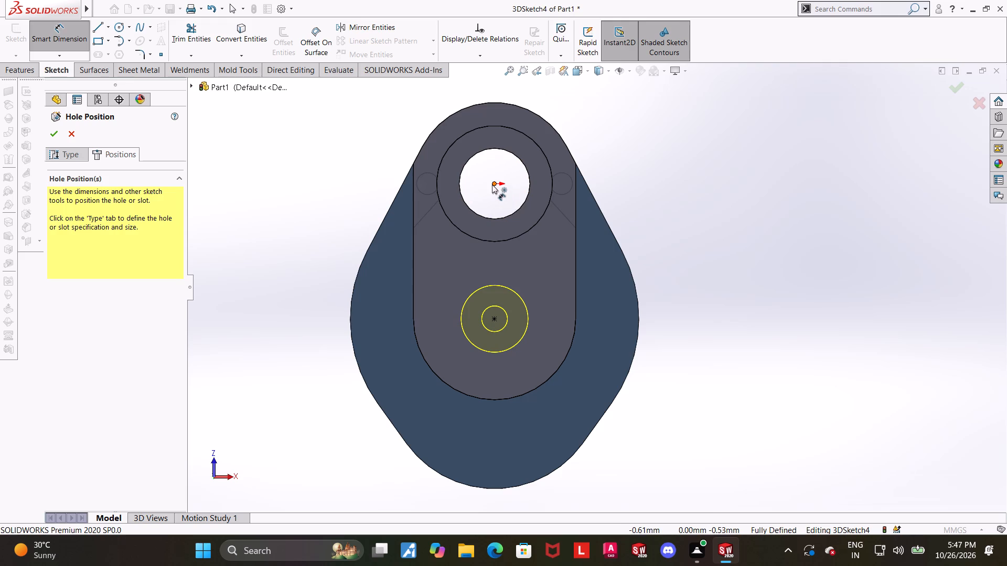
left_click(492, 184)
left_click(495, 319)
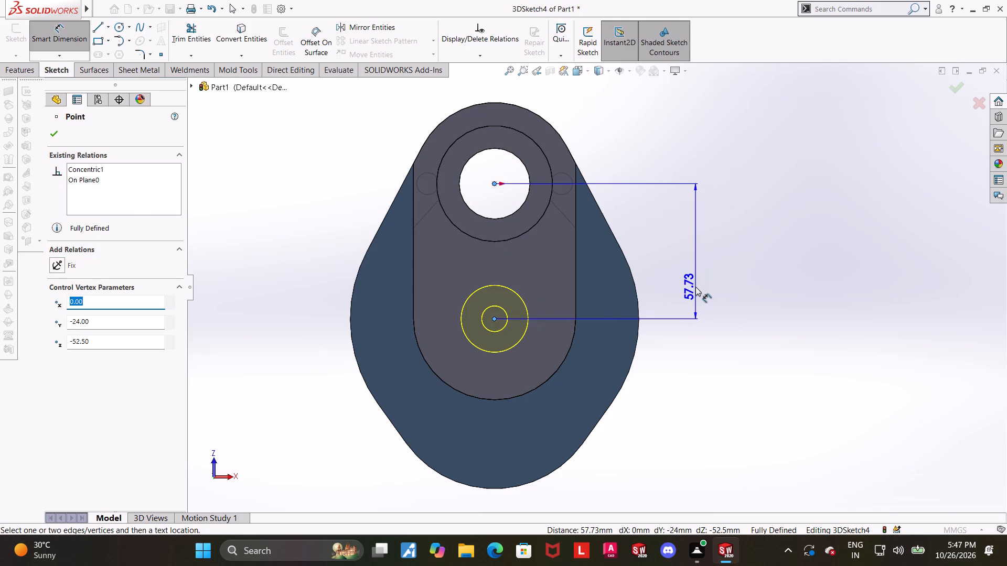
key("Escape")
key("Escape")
Check the hole preview at an angle and finish the counterbored hole in the boss.
middle_click_drag(655, 224, 666, 419)
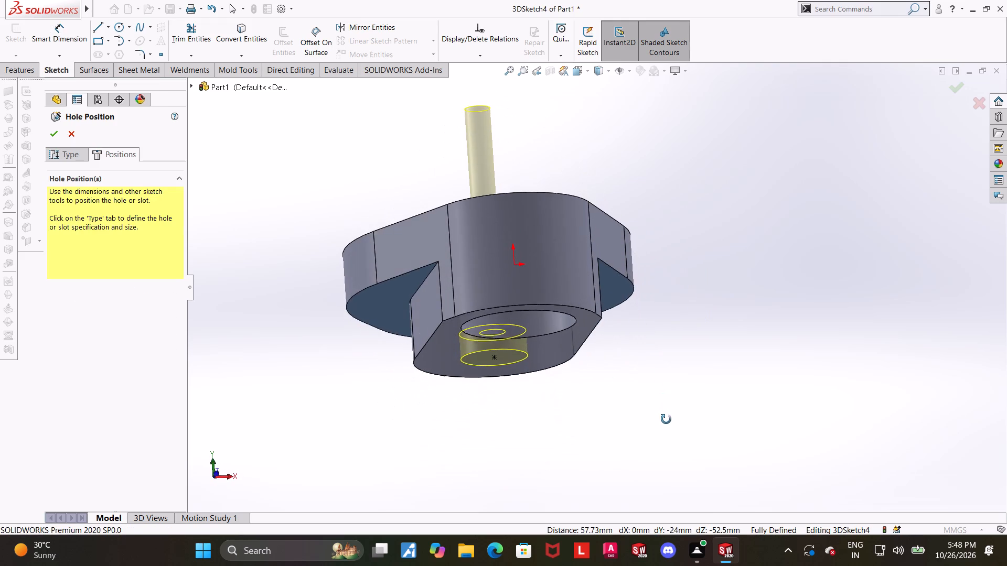
middle_click_drag(666, 419, 666, 417)
left_click(58, 130)
left_click(803, 238)
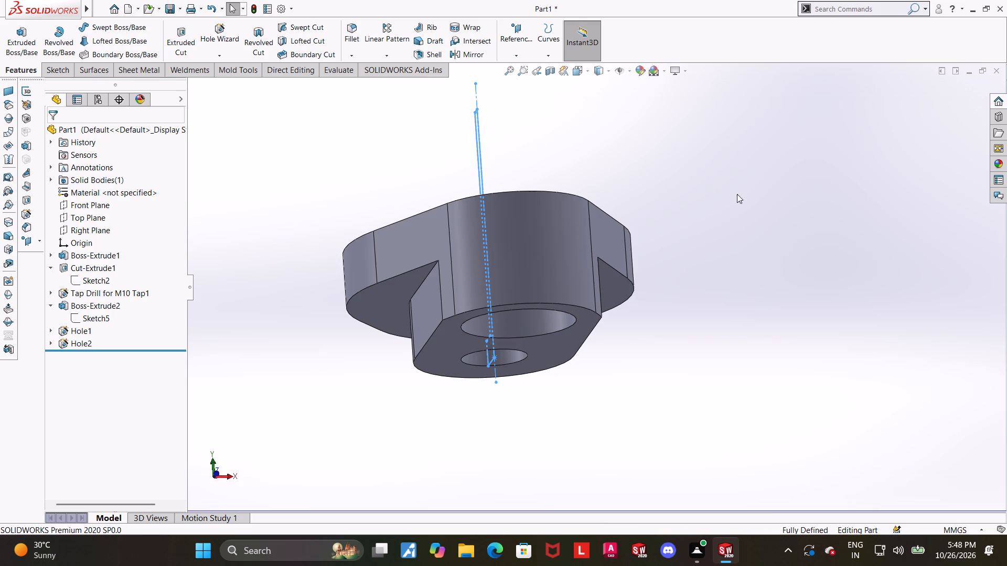
Display the part in the Top view with hidden lines visible to examine the new counterbored hole.
middle_click_drag(646, 175, 646, 386)
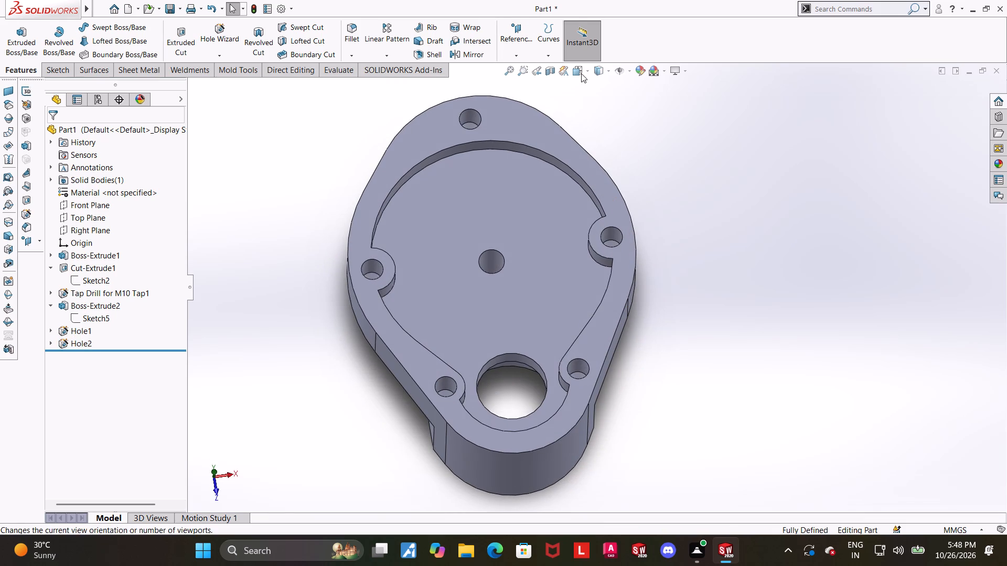
left_click(581, 73)
left_click(466, 277)
left_click(600, 65)
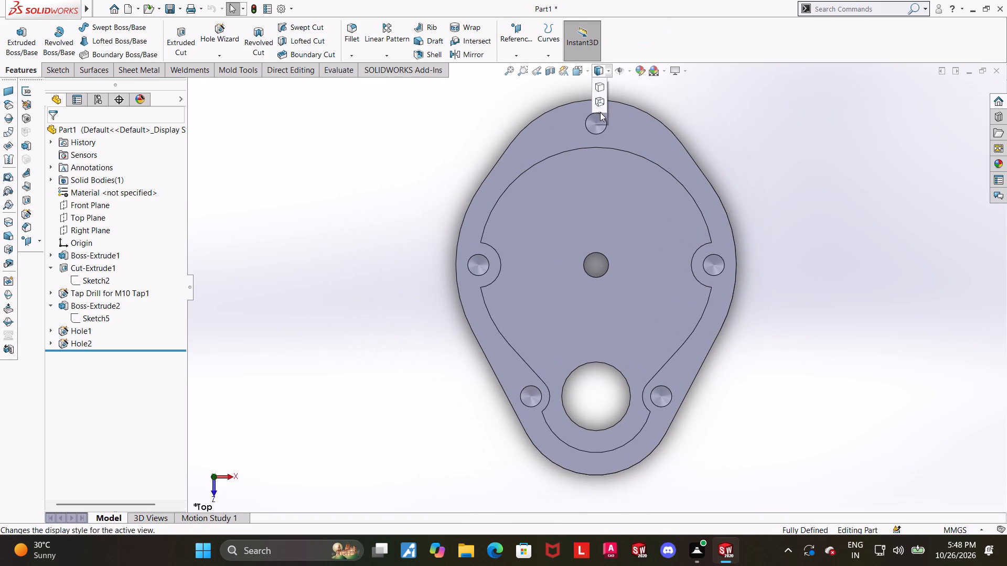
left_click(599, 126)
scroll(717, 189, "up", 3)
left_click(758, 223)
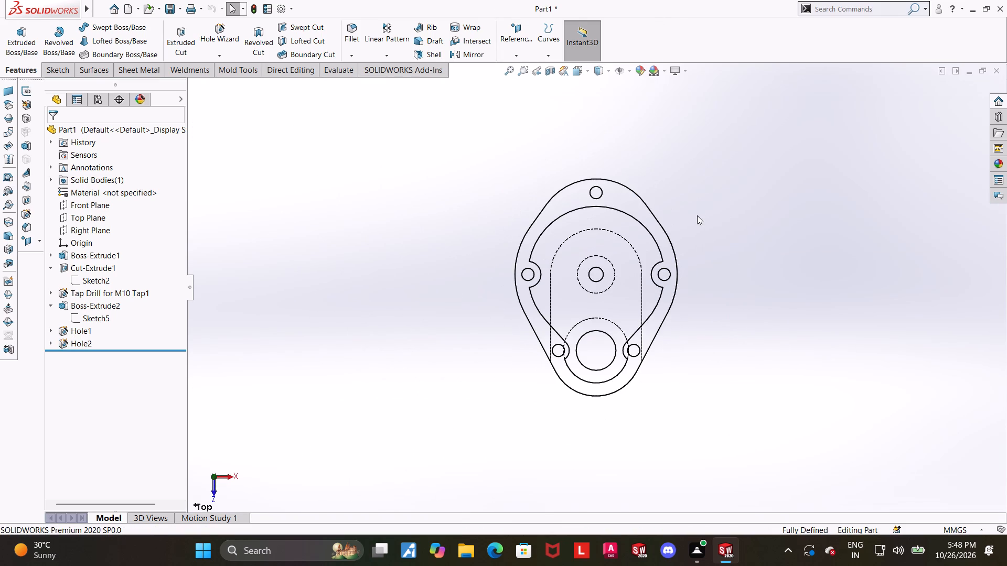
scroll(733, 267, "down", 1)
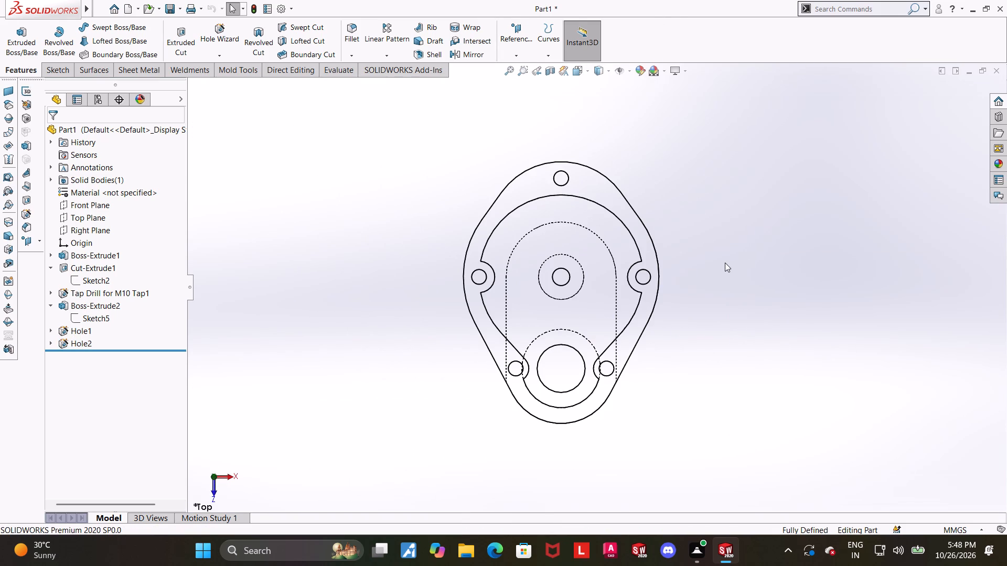
Turn the part from the Top view to an angled view and display it shaded with edges.
scroll(556, 280, "down", 4)
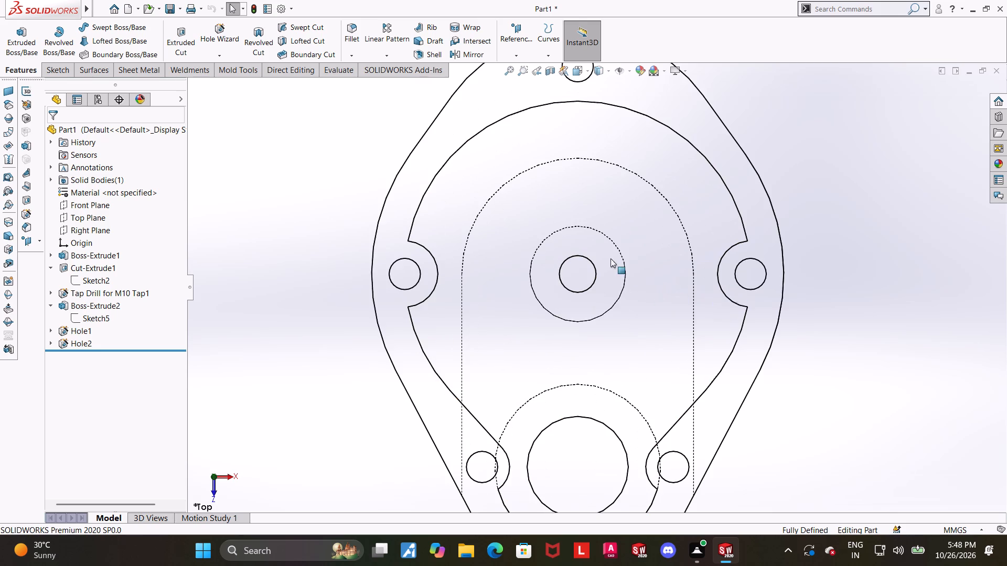
scroll(284, 147, "up", 2)
scroll(818, 317, "up", 2)
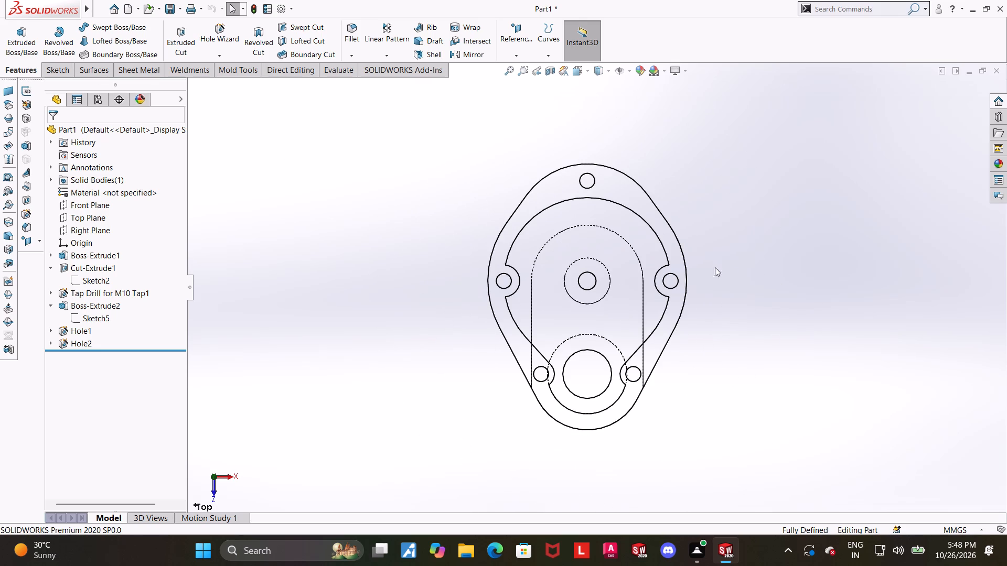
left_click(576, 71)
left_click(559, 245)
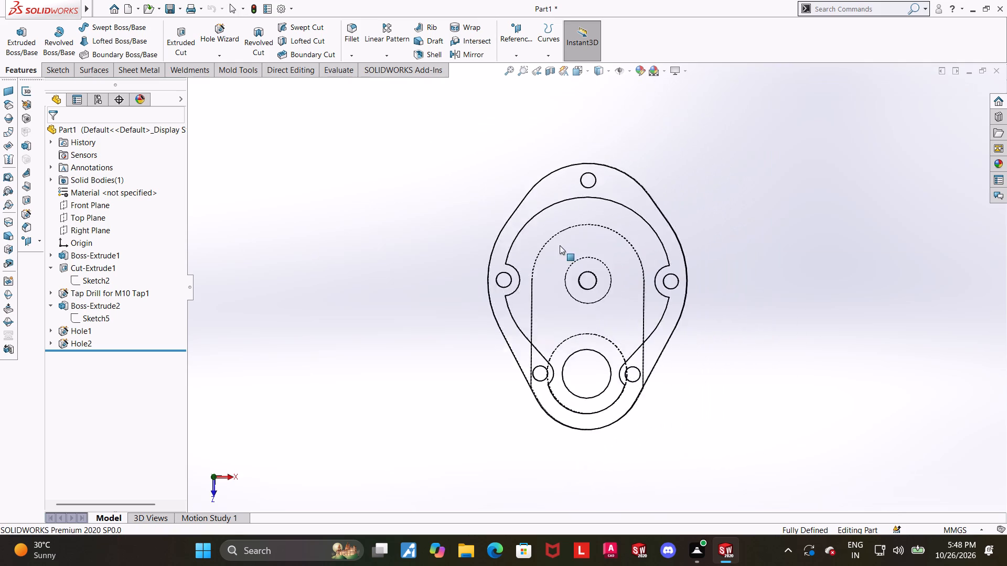
left_click(593, 74)
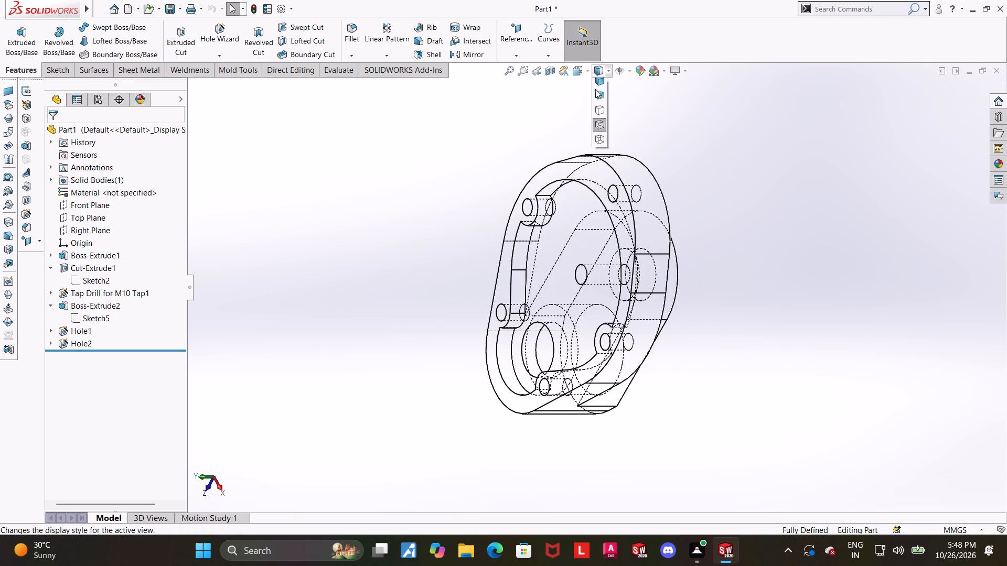
left_click(595, 89)
left_click(835, 238)
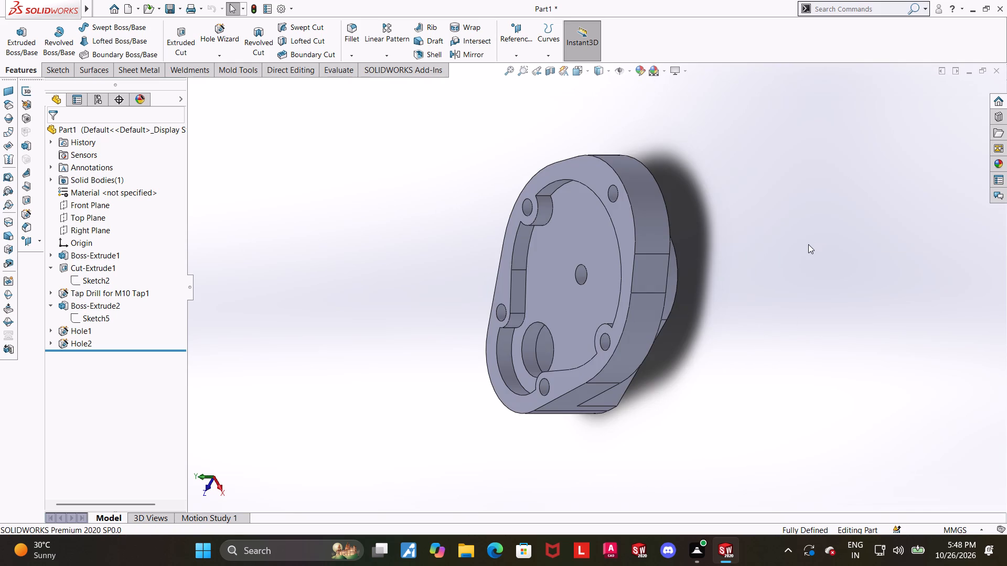
Examine the shaded part's pocket, tap holes and outer side faces from several angled views.
scroll(725, 287, "down", 1)
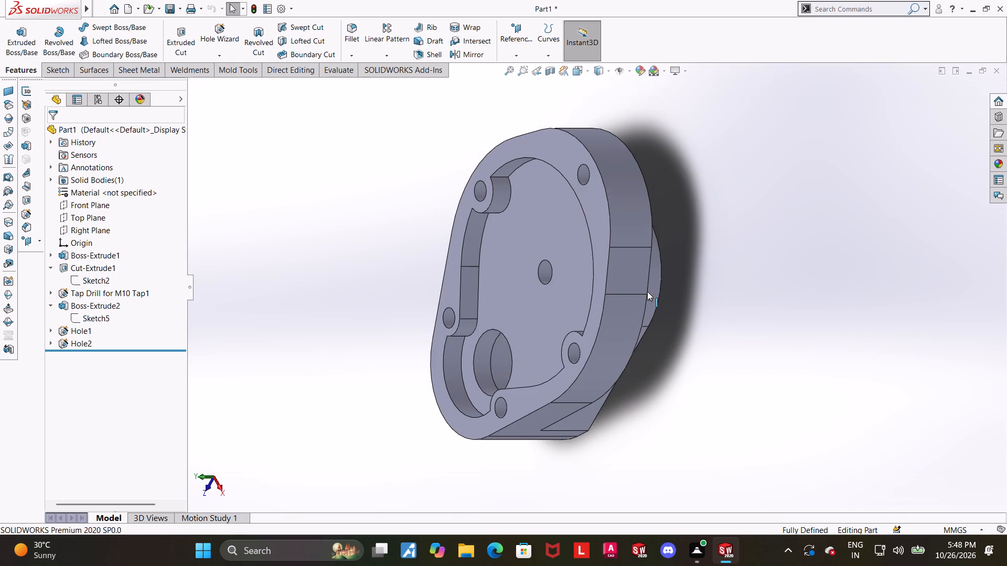
middle_click_drag(645, 306, 704, 198)
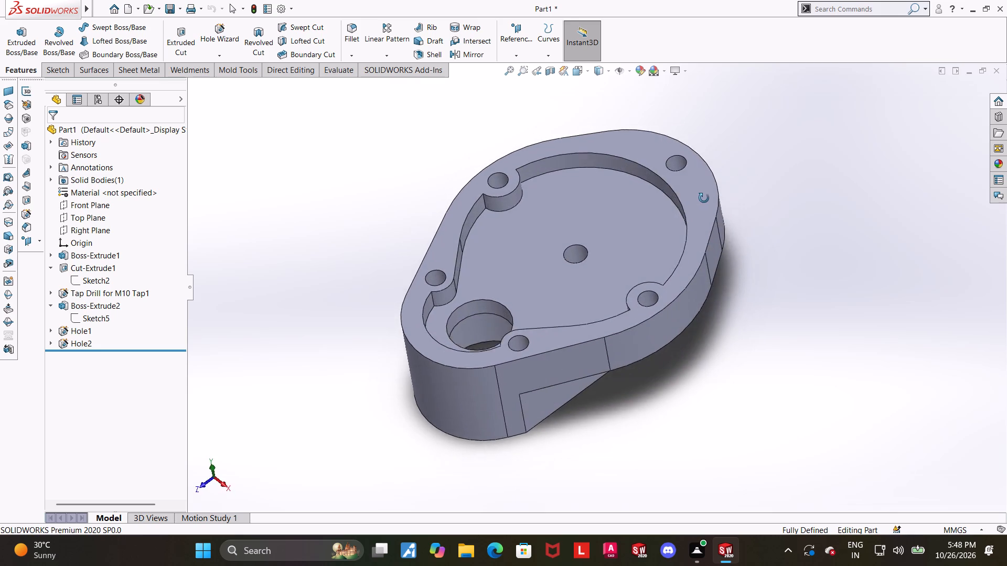
middle_click_drag(704, 198, 649, 233)
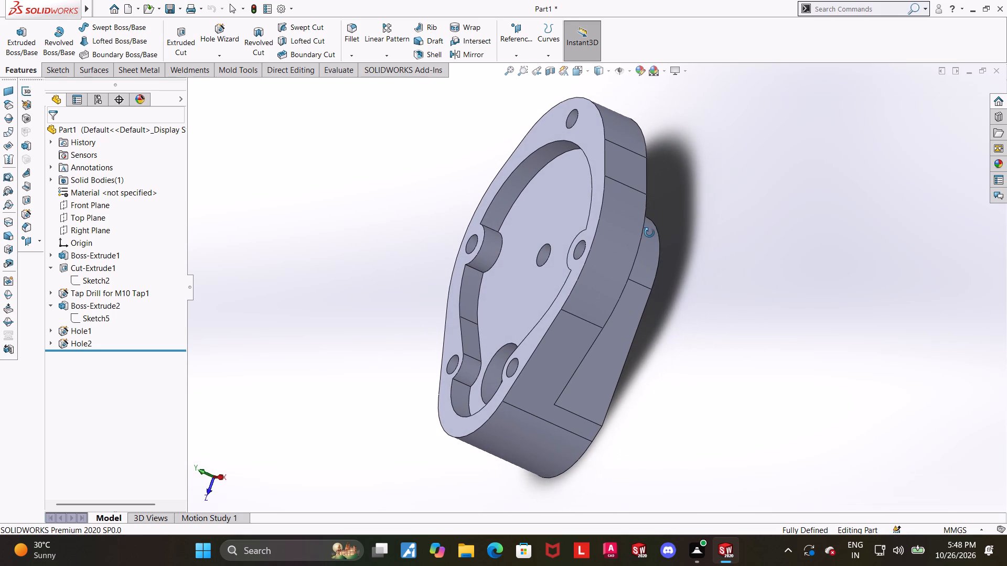
middle_click_drag(649, 233, 636, 229)
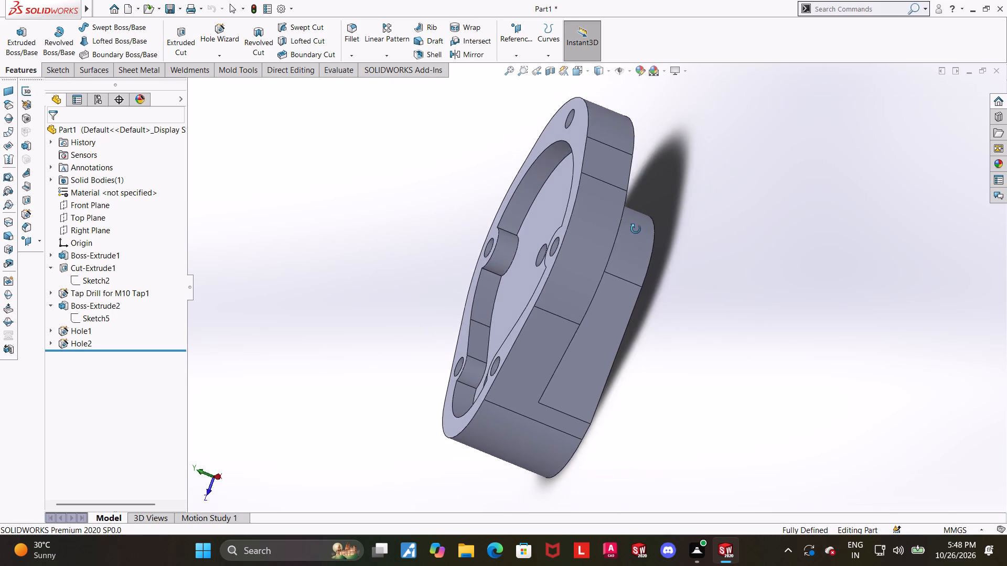
middle_click_drag(636, 229, 656, 316)
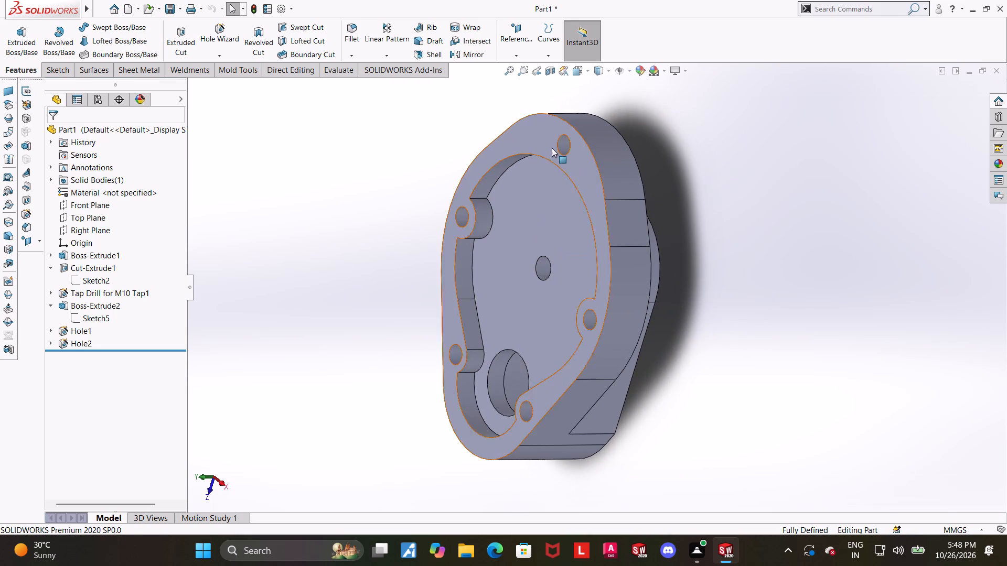
left_click(575, 72)
left_click(475, 319)
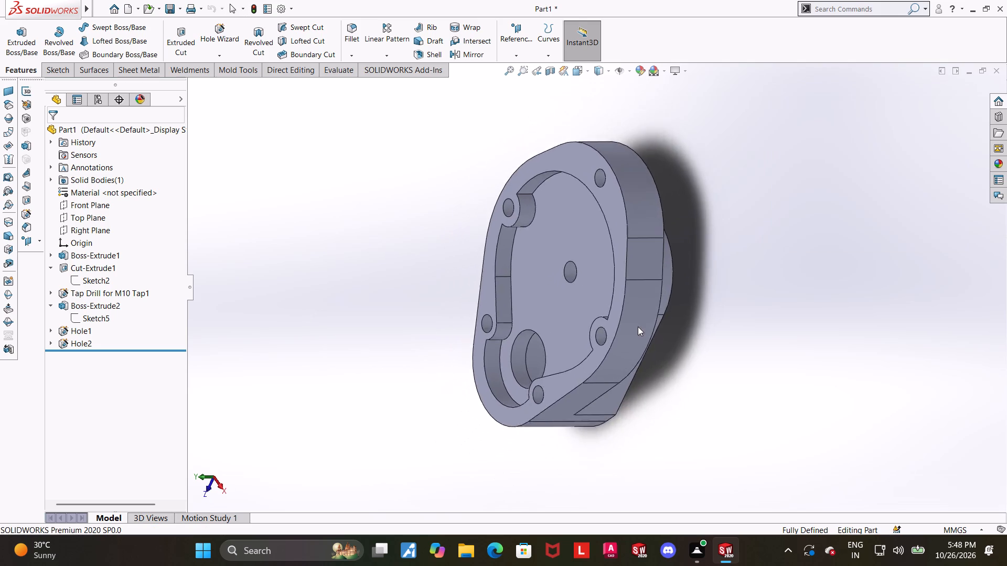
scroll(717, 352, "down", 1)
scroll(541, 184, "down", 1)
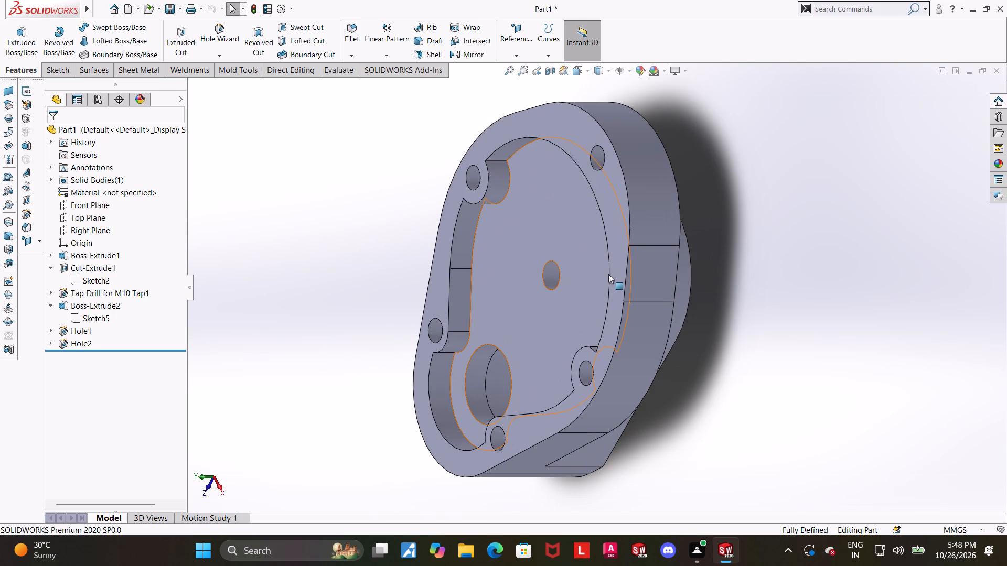
middle_click_drag(702, 346, 703, 297)
scroll(703, 297, "up", 4)
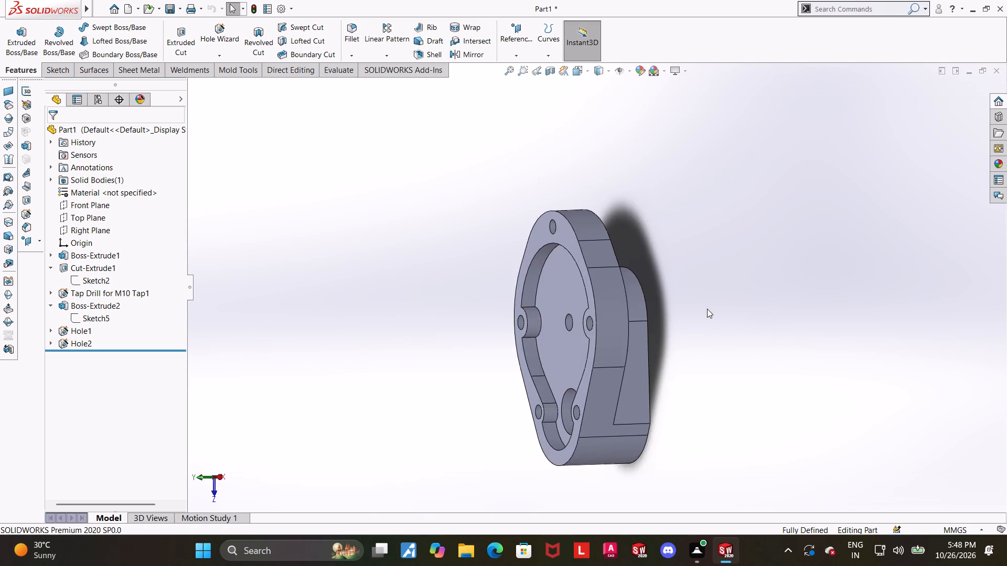
middle_click_drag(693, 314, 693, 320)
left_click(576, 73)
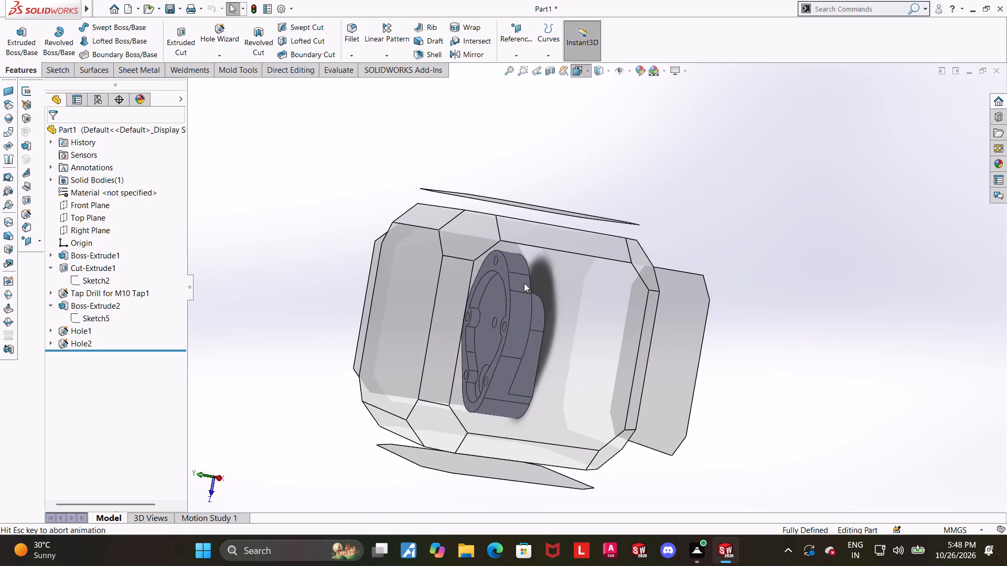
left_click(434, 249)
scroll(636, 242, "down", 1)
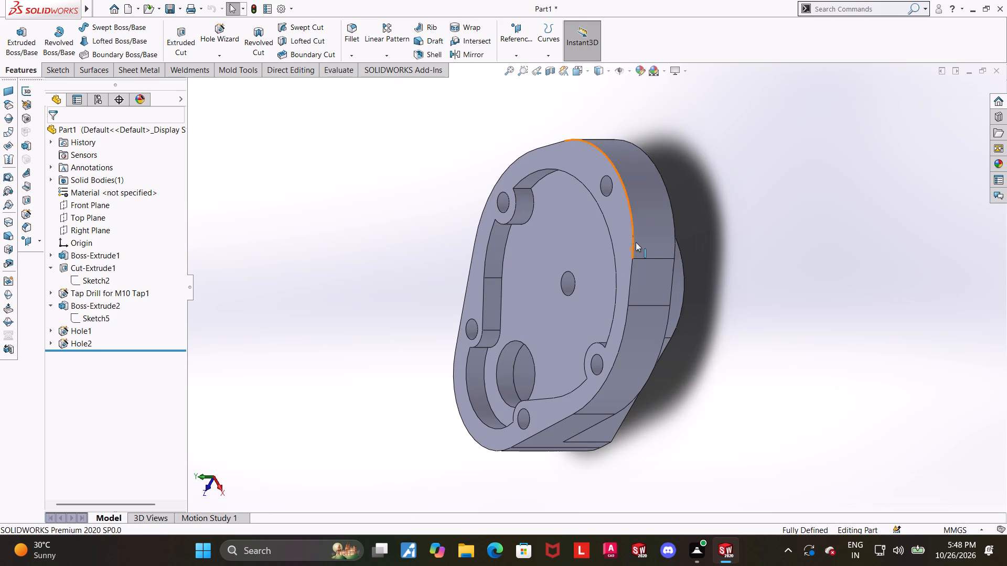
scroll(565, 258, "down", 1)
left_click(775, 318)
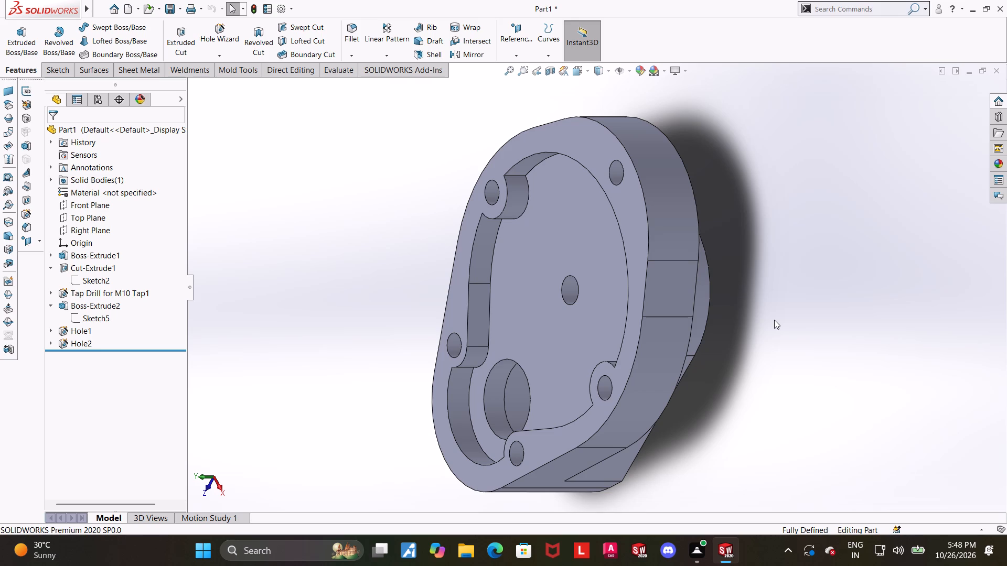
scroll(774, 320, "up", 1)
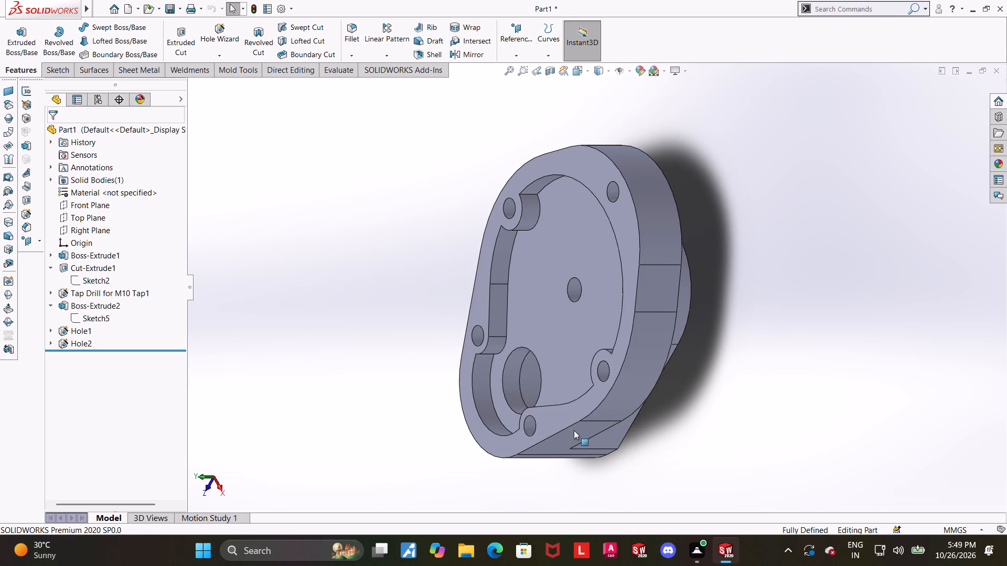
Examine the underside boss with its two counterbored holes and the part's side profile.
middle_click_drag(657, 415, 628, 123)
middle_click_drag(641, 322, 630, 219)
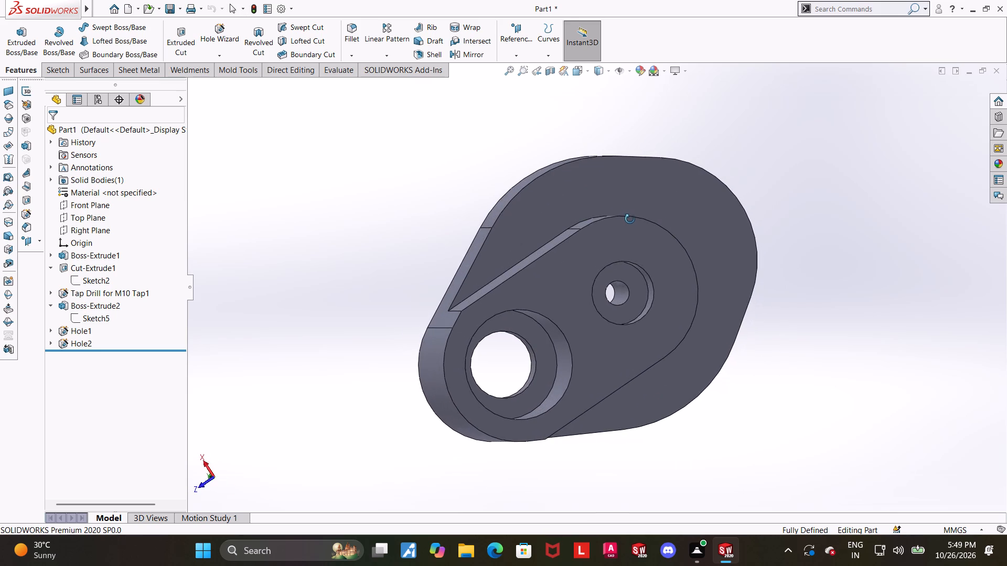
middle_click_drag(630, 219, 700, 416)
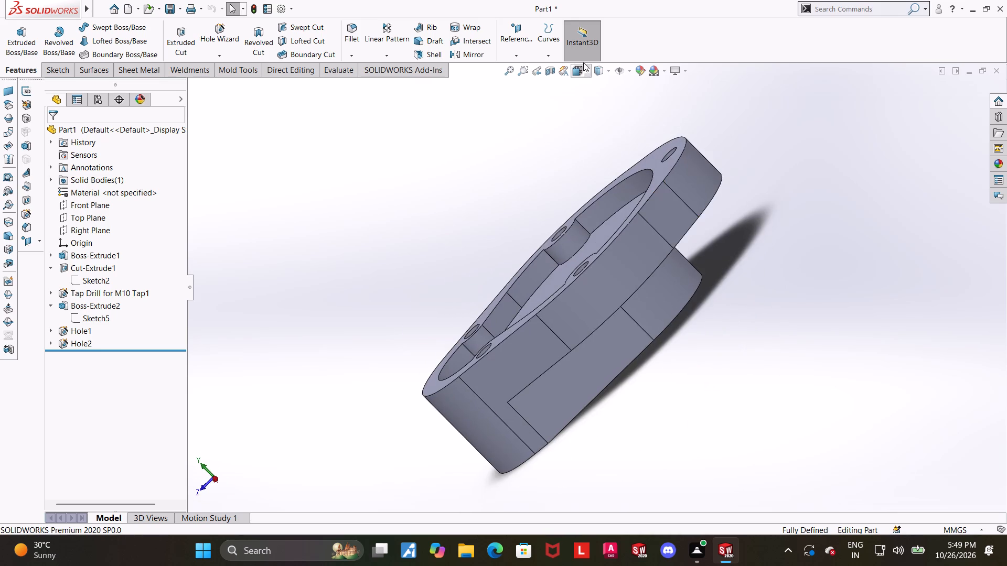
left_click(576, 71)
left_click(483, 364)
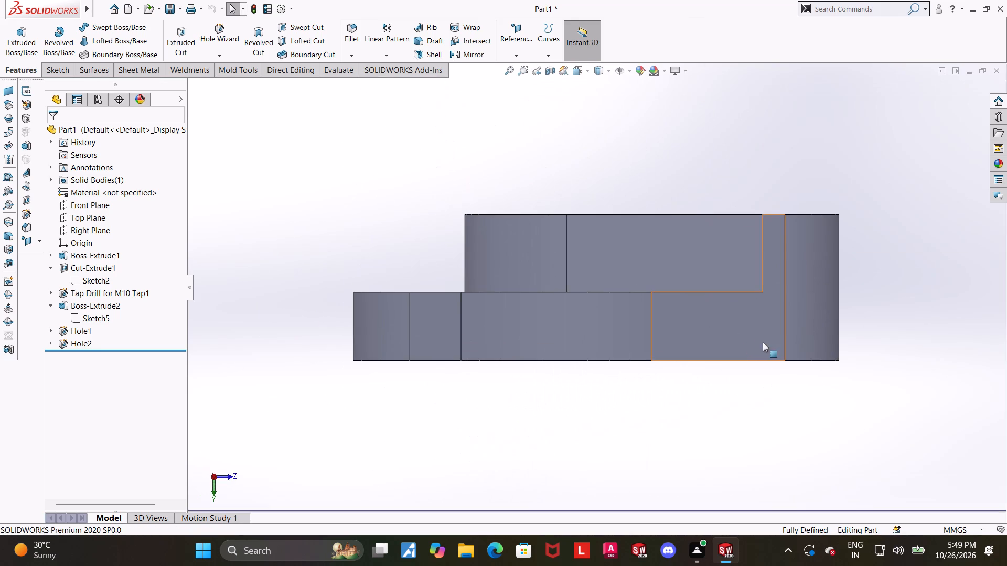
middle_click_drag(772, 195, 762, 195)
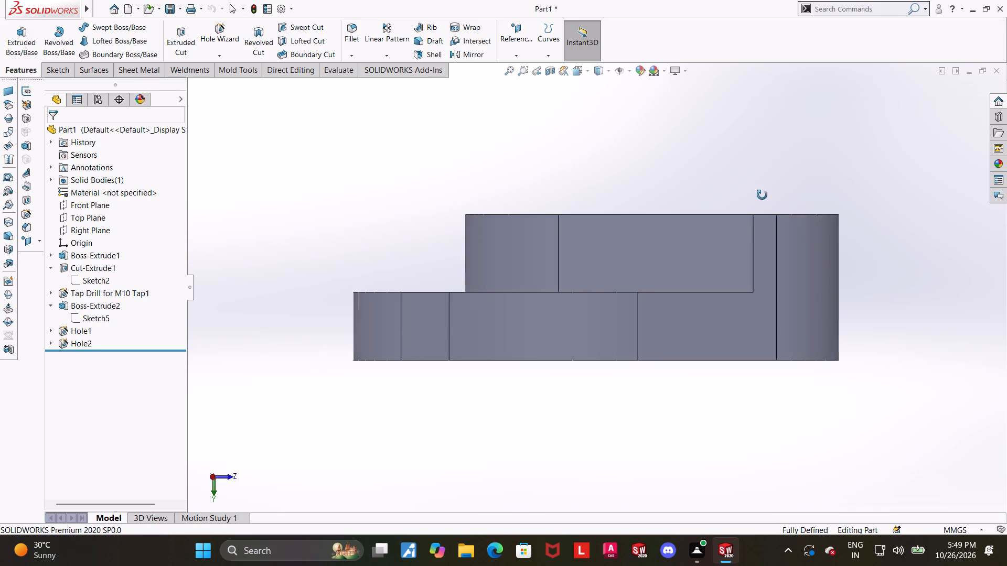
middle_click_drag(762, 195, 720, 398)
middle_click_drag(733, 96, 767, 247)
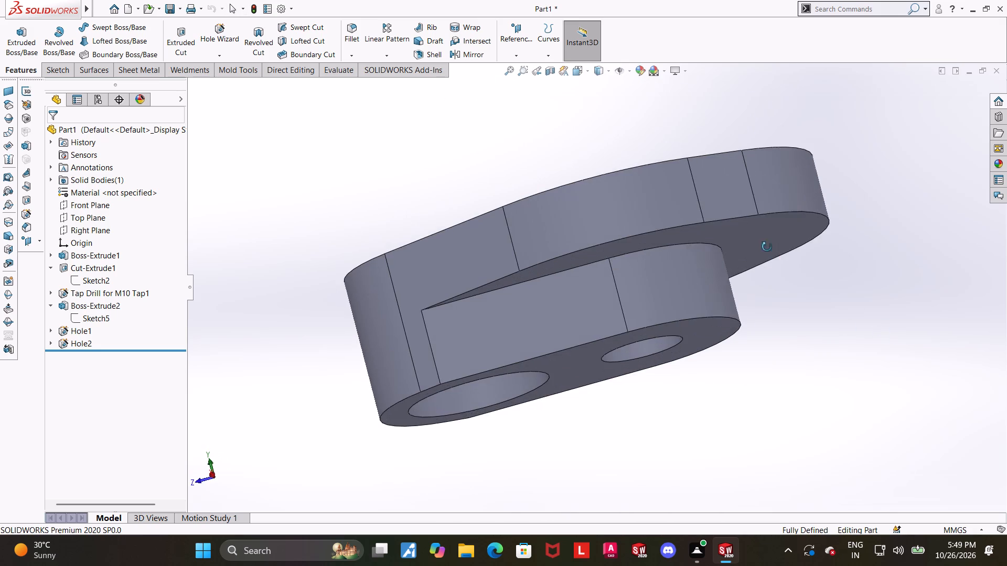
middle_click_drag(767, 247, 766, 243)
Section the part along the Right Plane in the Right view to examine the hole profiles, then remove the section.
left_click(581, 71)
left_click(497, 279)
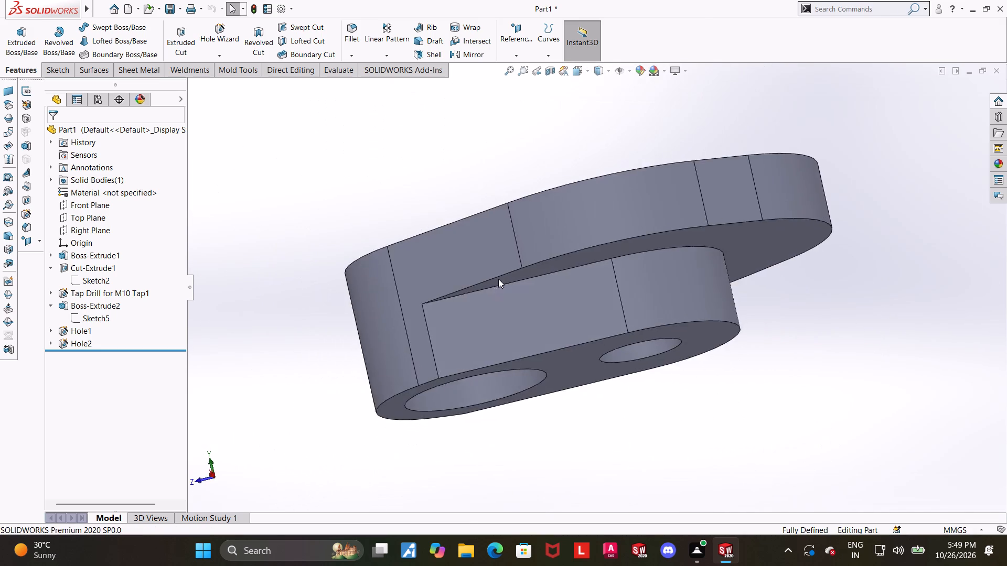
left_click(553, 73)
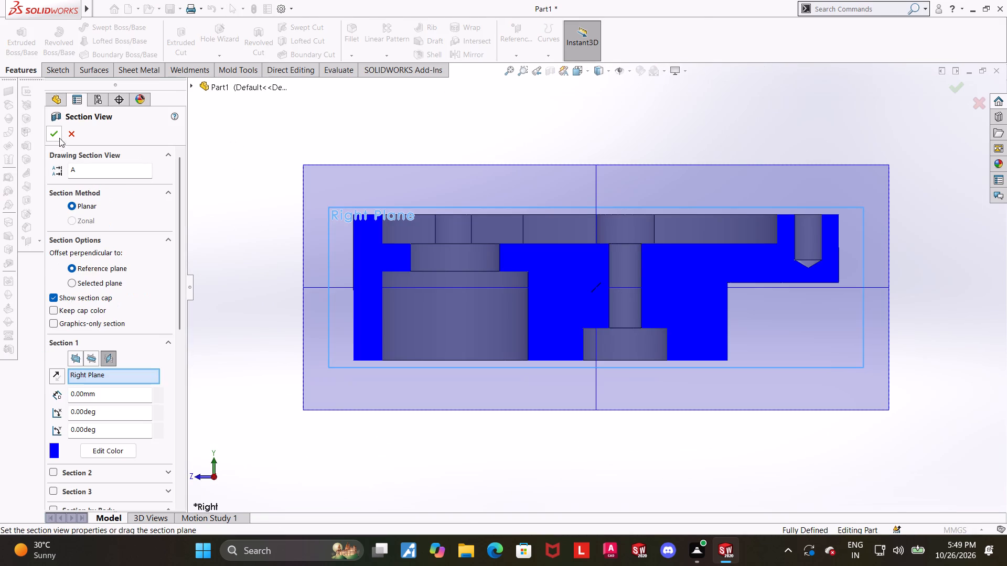
left_click(56, 135)
left_click(577, 429)
scroll(617, 420, "up", 1)
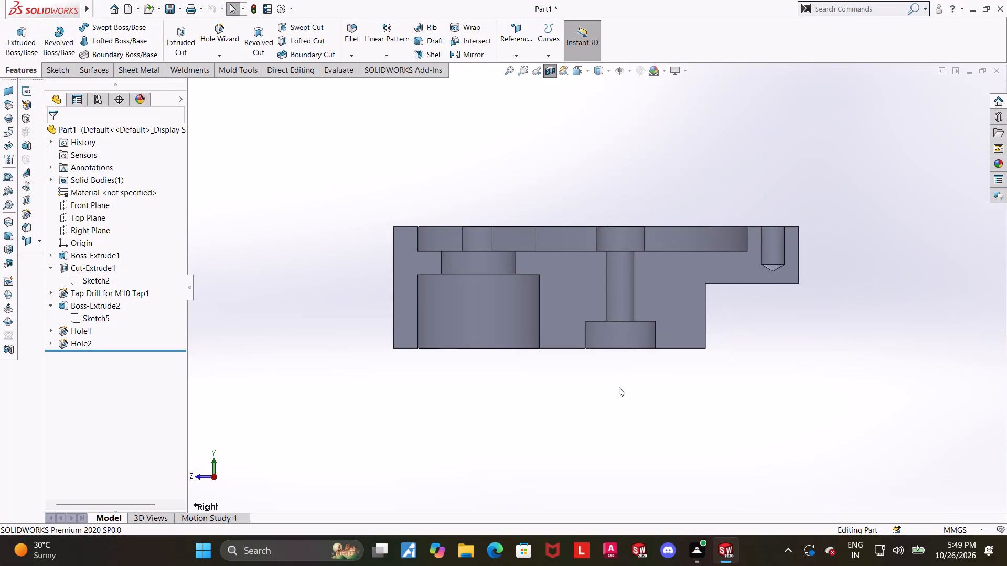
scroll(590, 303, "down", 3)
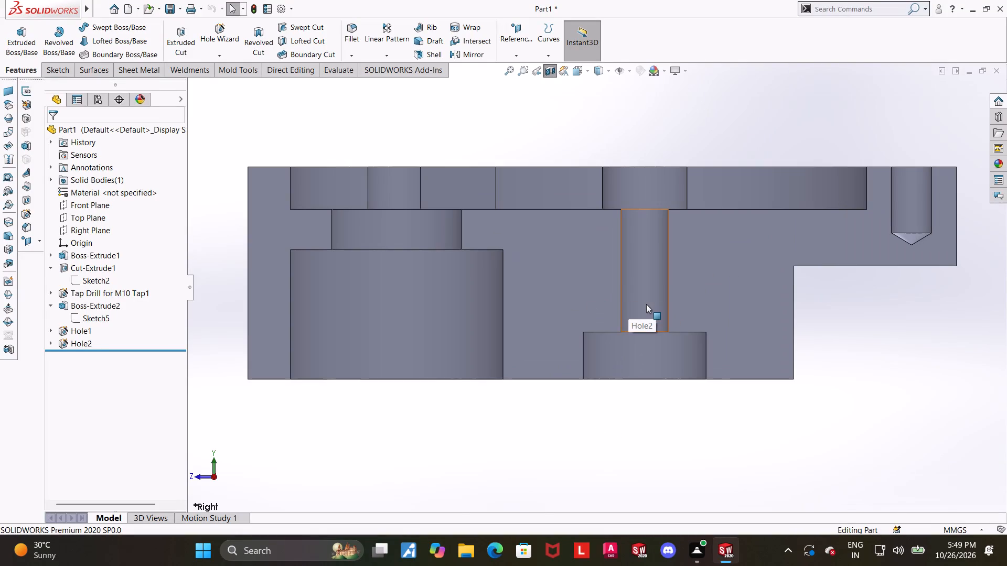
scroll(683, 321, "up", 2)
left_click(801, 375)
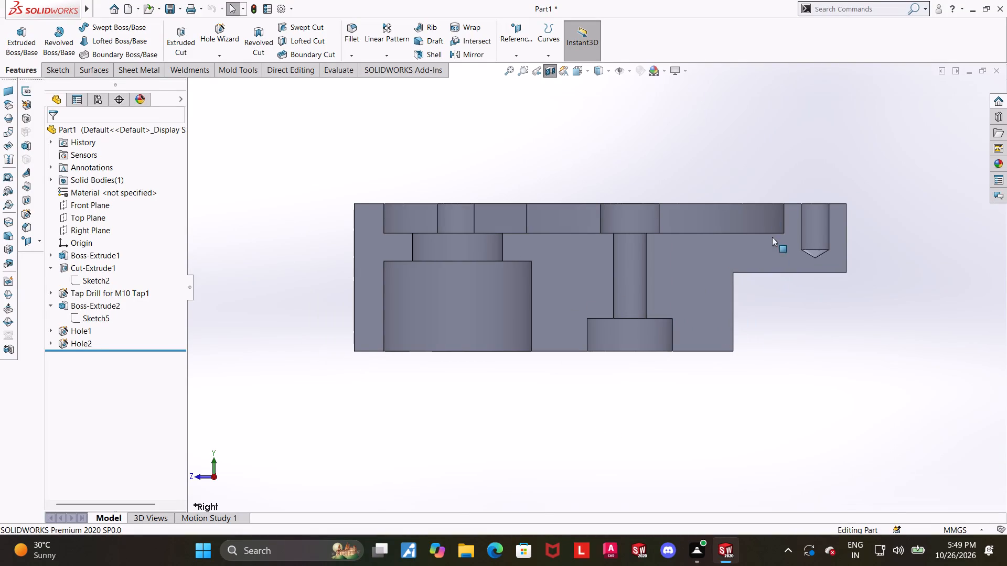
left_click(554, 74)
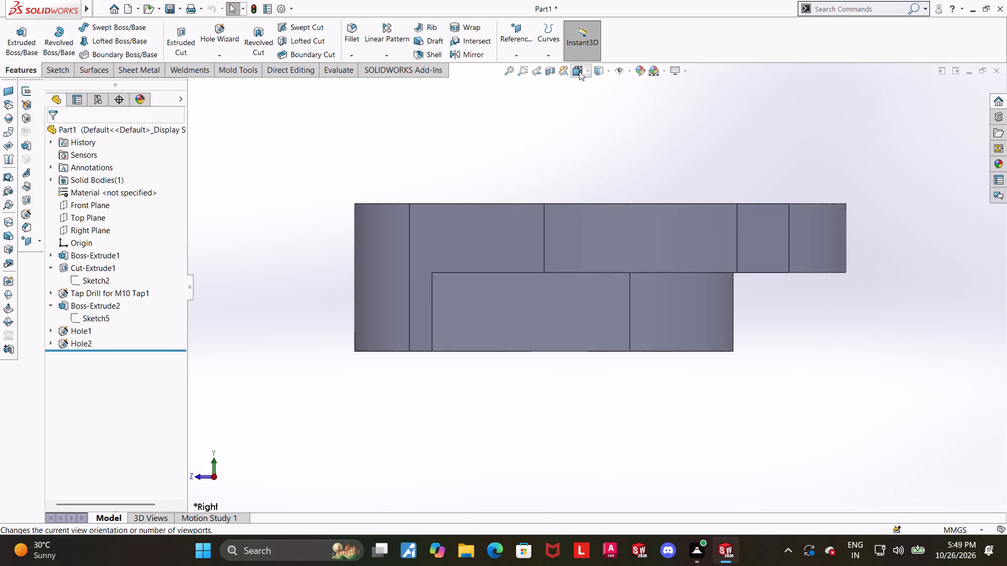
Examine the complete unsectioned part's pocket side and outer walls from several angled views.
left_click(579, 71)
left_click(572, 242)
scroll(595, 312, "up", 2)
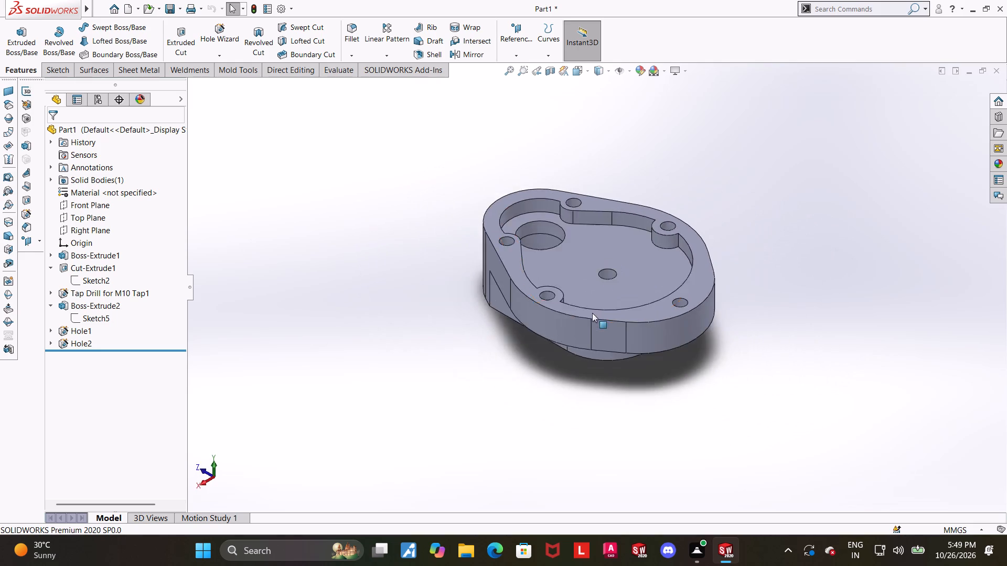
middle_click_drag(588, 304, 762, 413)
middle_click_drag(688, 240, 715, 296)
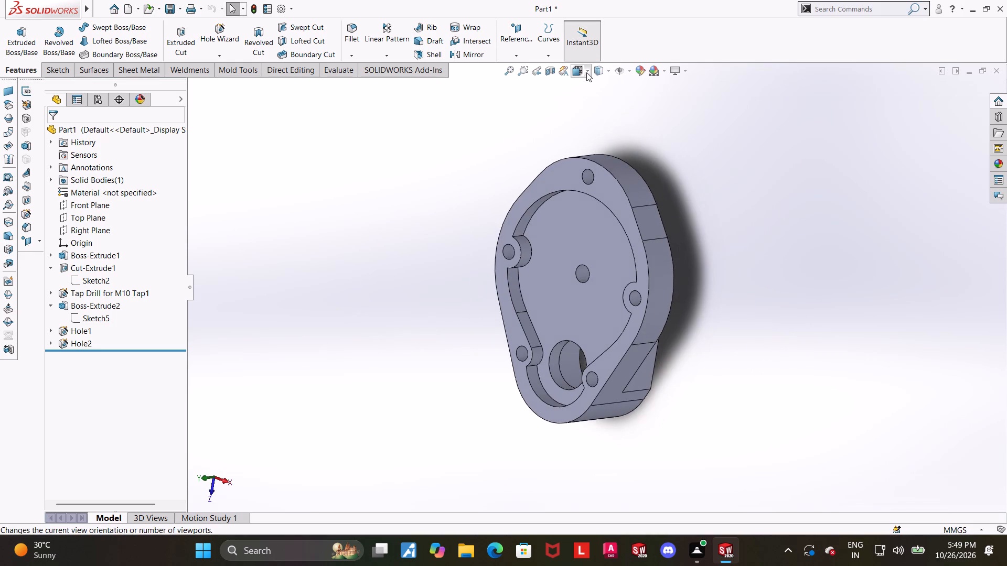
left_click(581, 72)
left_click(490, 282)
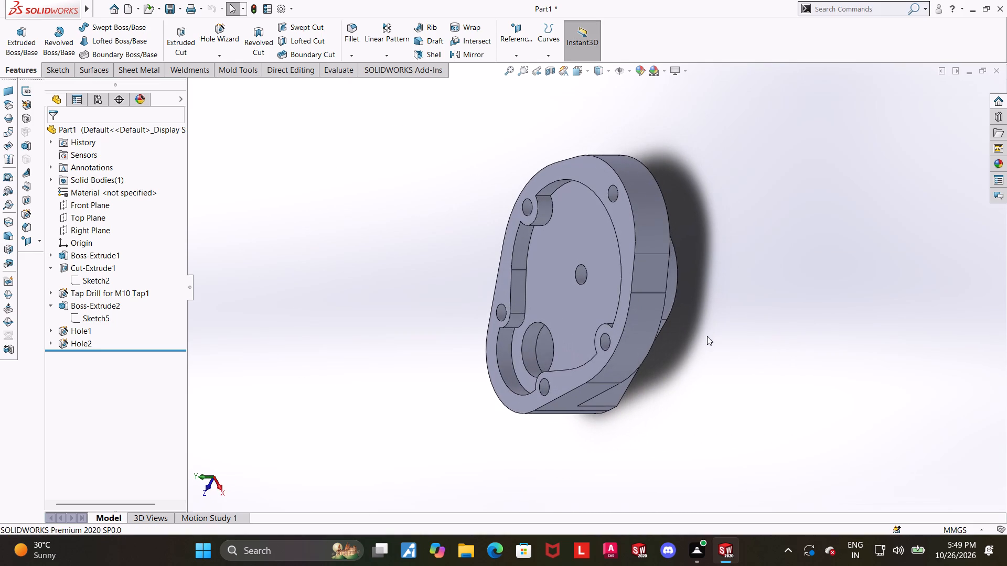
middle_click_drag(710, 350, 752, 308)
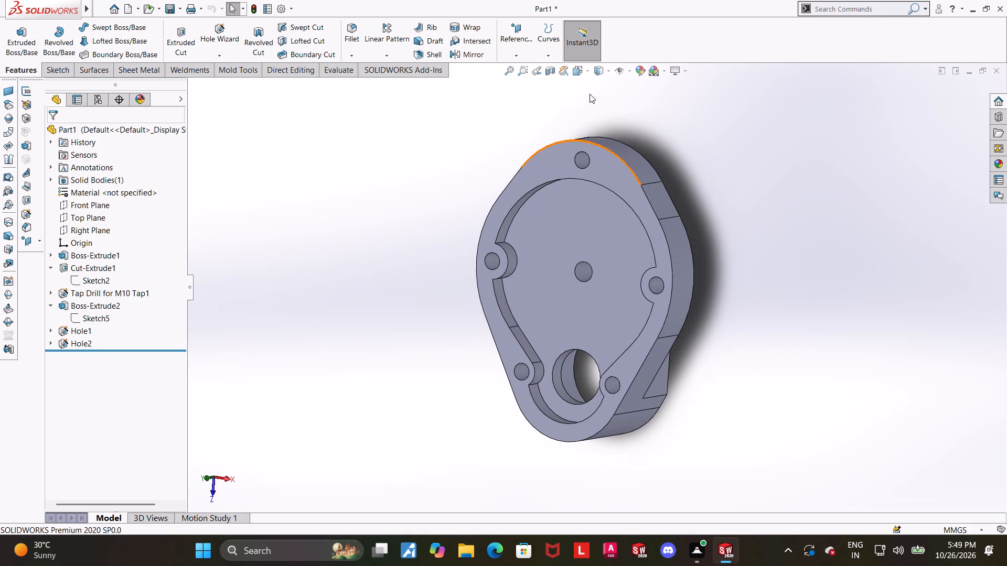
left_click(576, 74)
left_click(518, 266)
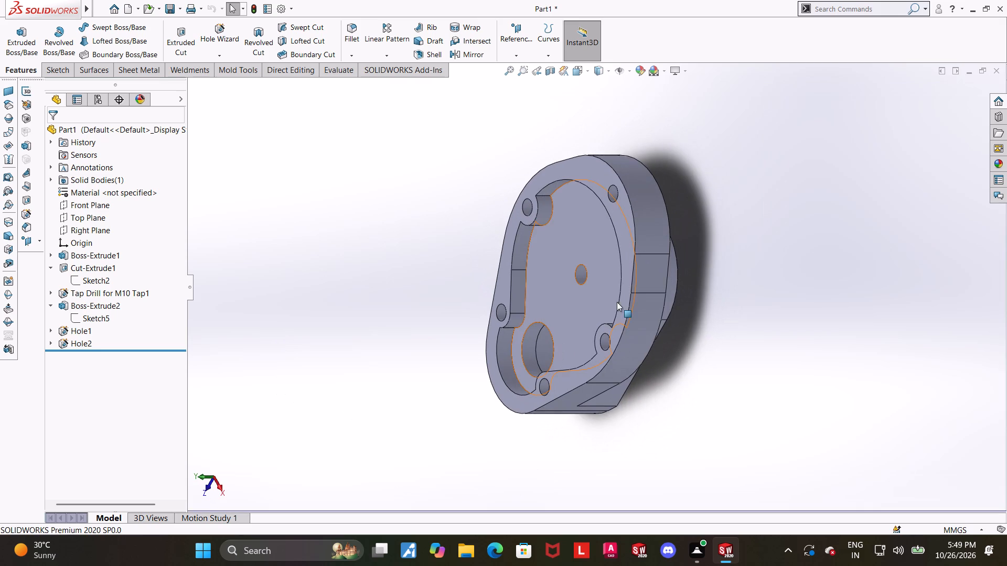
middle_click_drag(610, 339, 633, 339)
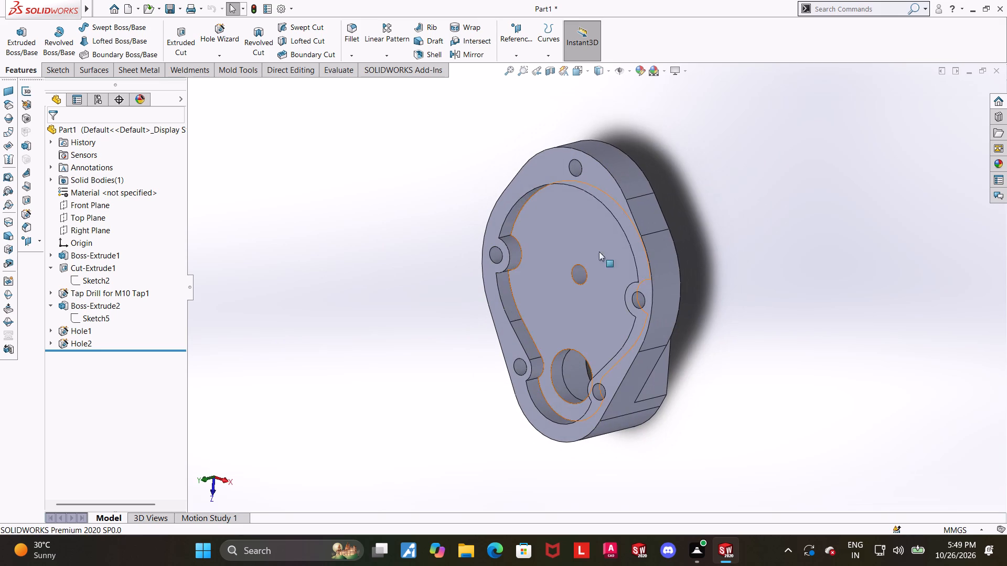
left_click(571, 71)
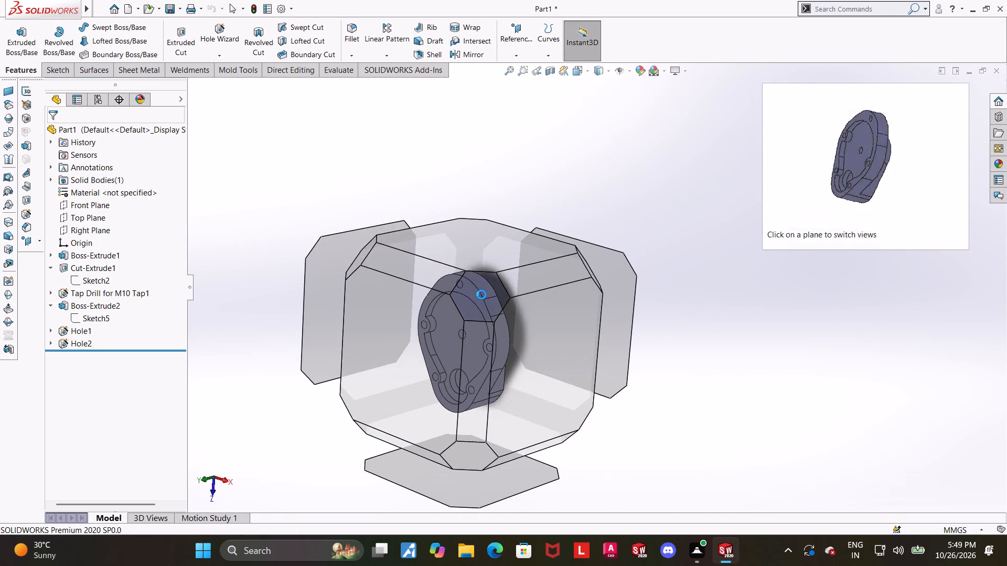
left_click(482, 295)
scroll(605, 309, "down", 3)
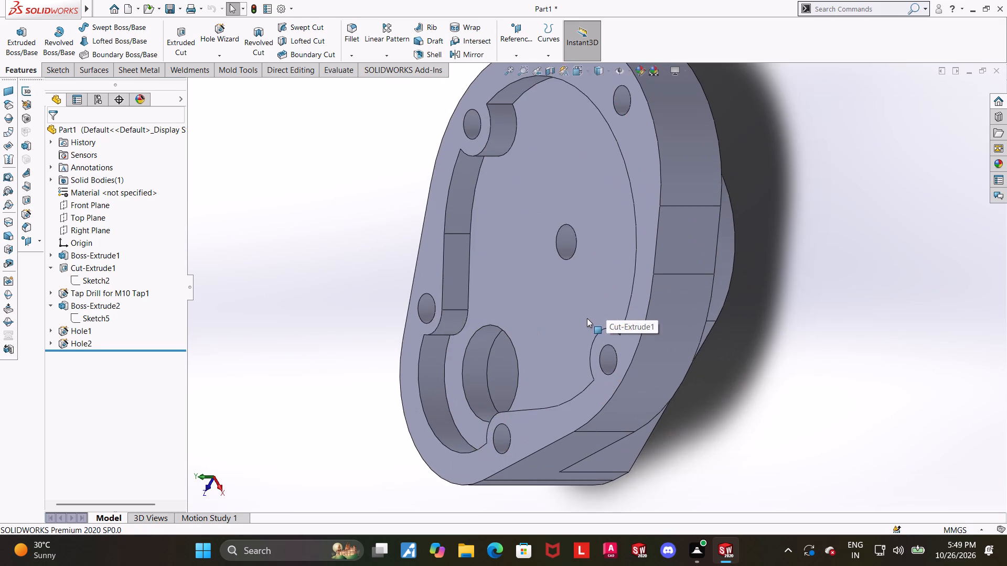
scroll(587, 318, "up", 2)
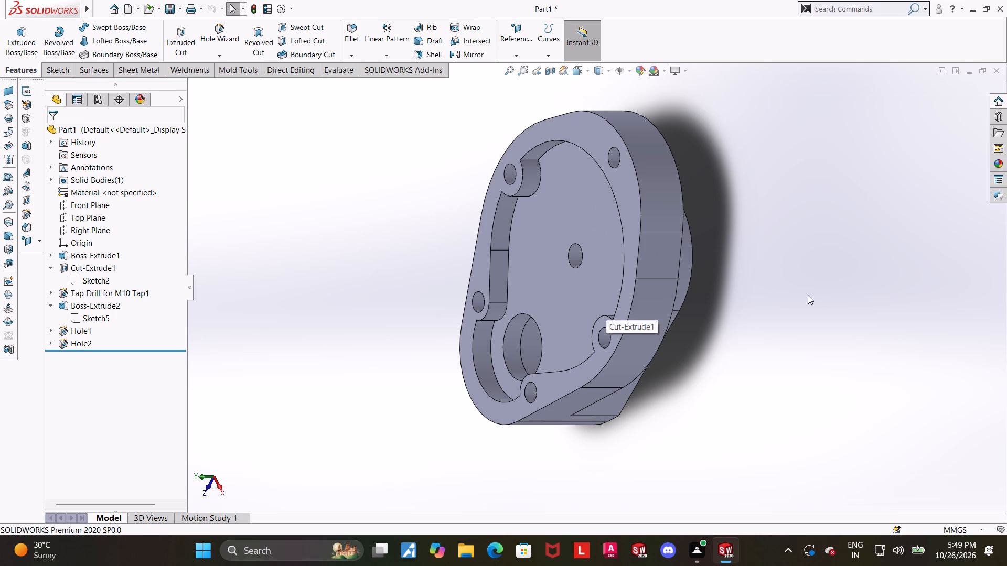
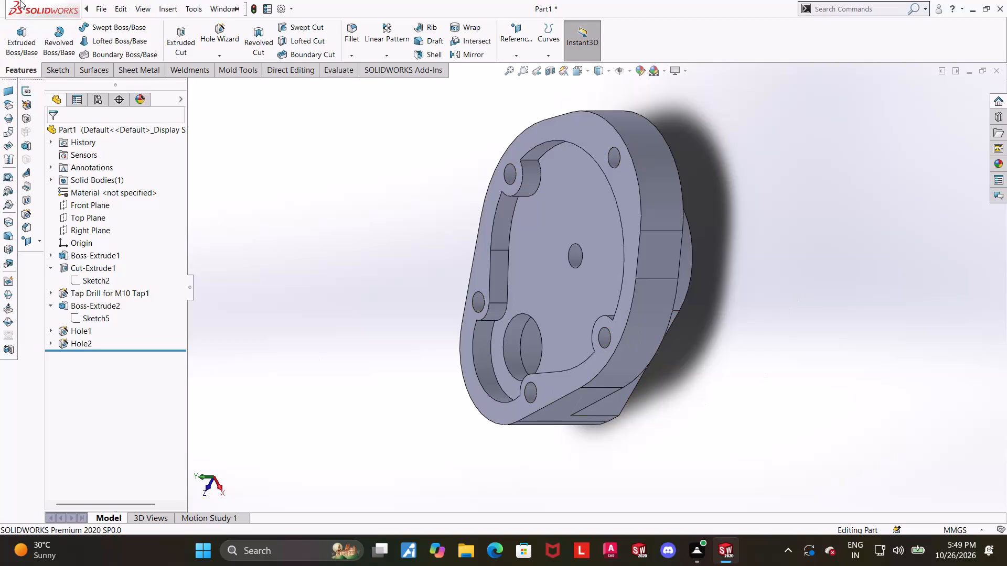
Save the part in Downloads as a SOLIDWORKS Part named "multi ported escentric flange base".
left_click(130, 138)
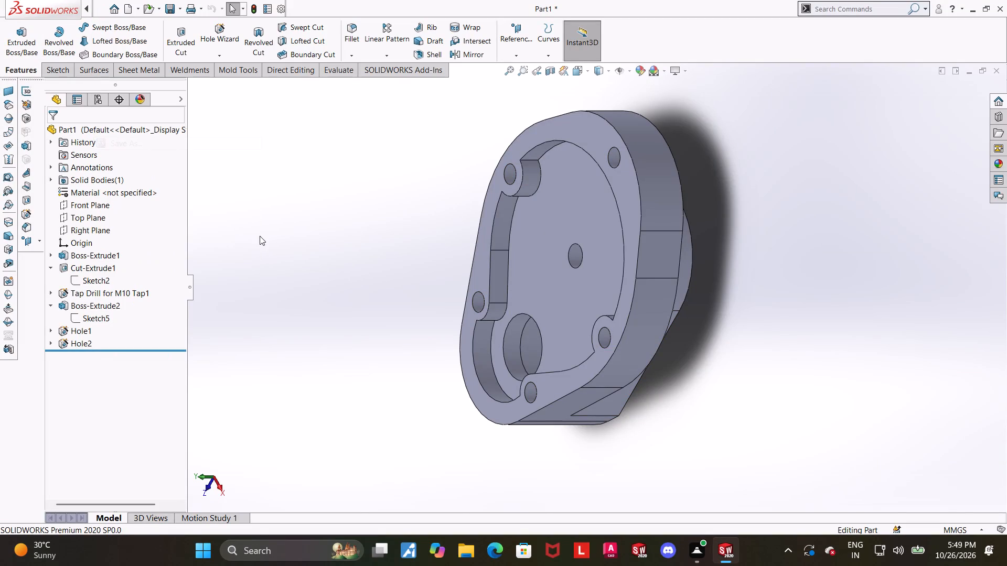
type("multi ported escenti")
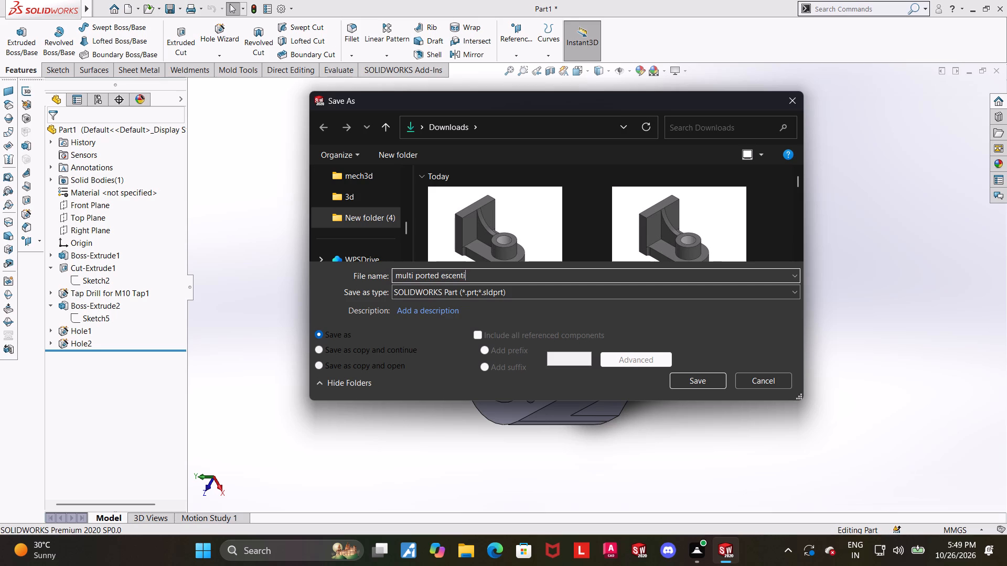
key("BackSpace")
type("ric flange base")
key("Return")
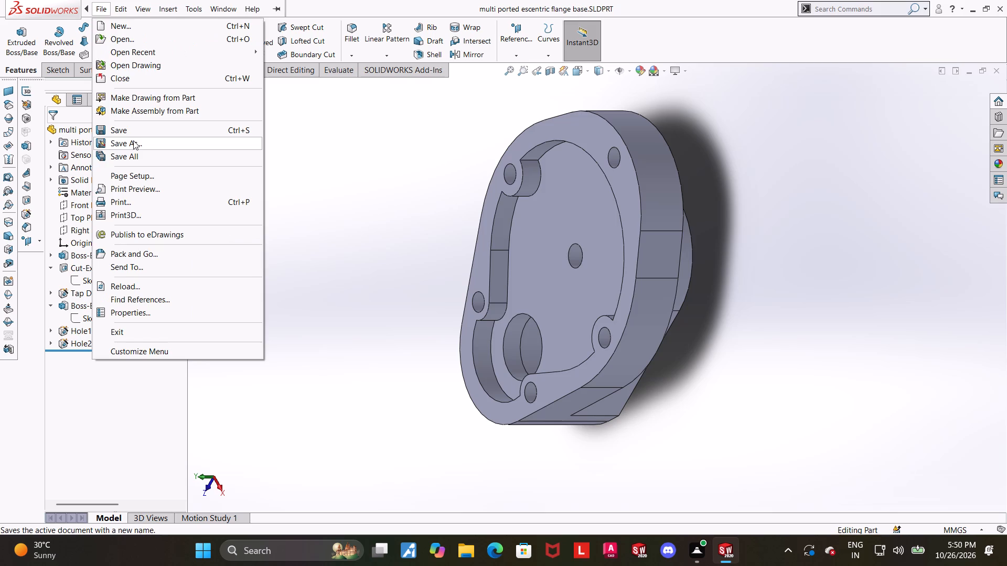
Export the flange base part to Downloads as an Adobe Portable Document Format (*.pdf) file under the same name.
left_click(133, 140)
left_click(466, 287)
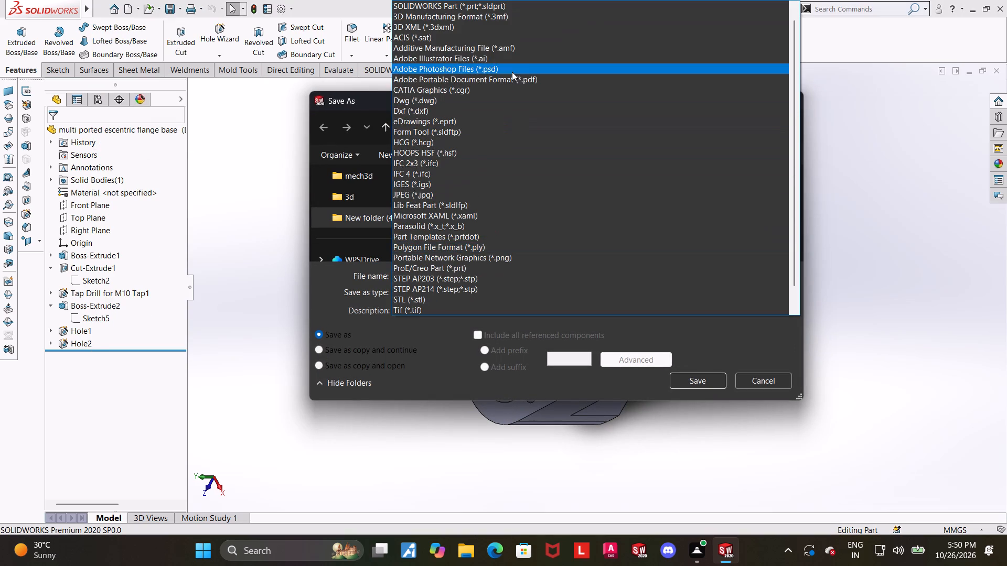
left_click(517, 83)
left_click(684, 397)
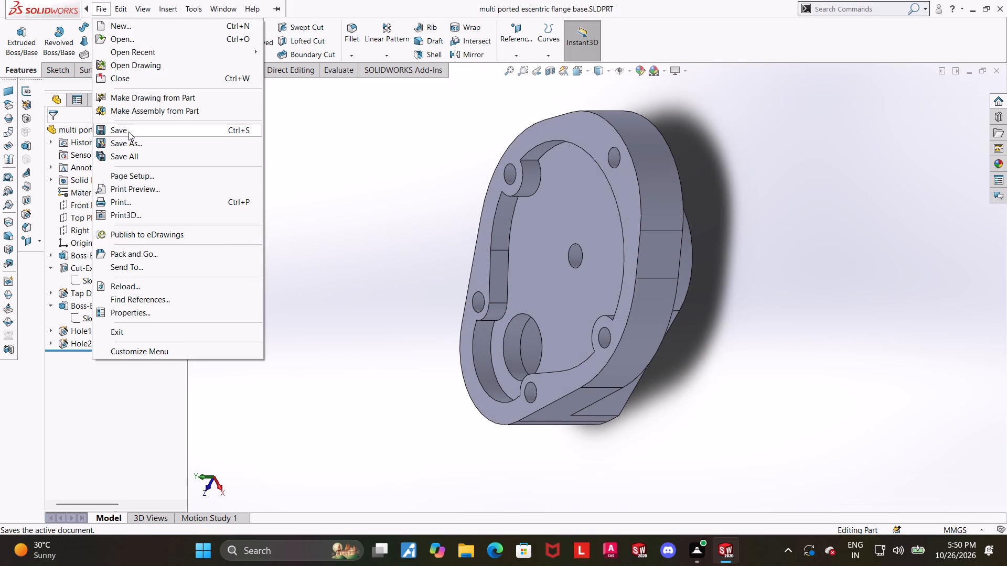
Export the part again as an Adobe Portable Document Format (*.pdf) file under the same name, replacing the existing PDF.
left_click(130, 141)
left_click(525, 301)
left_click(525, 297)
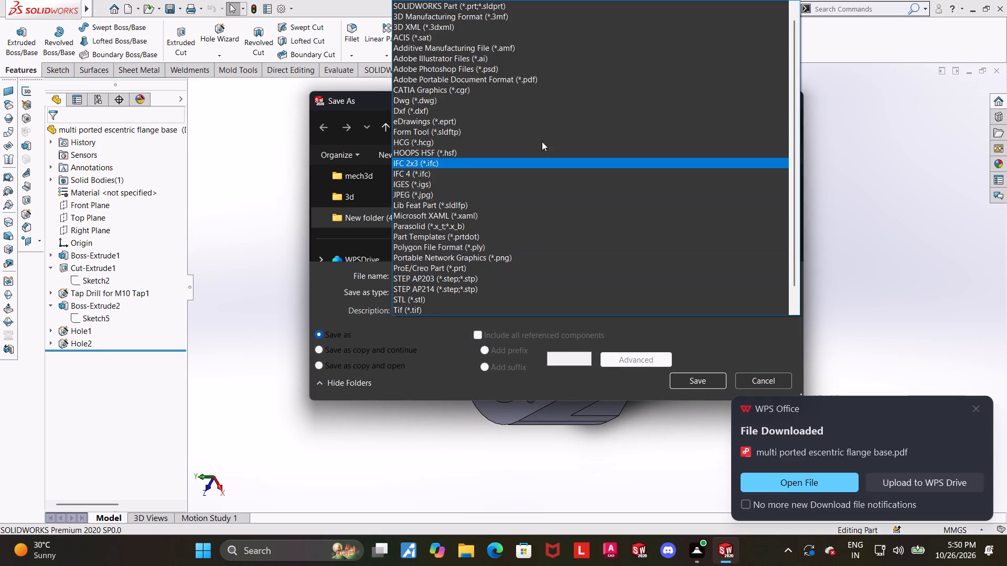
left_click(547, 78)
left_click(694, 396)
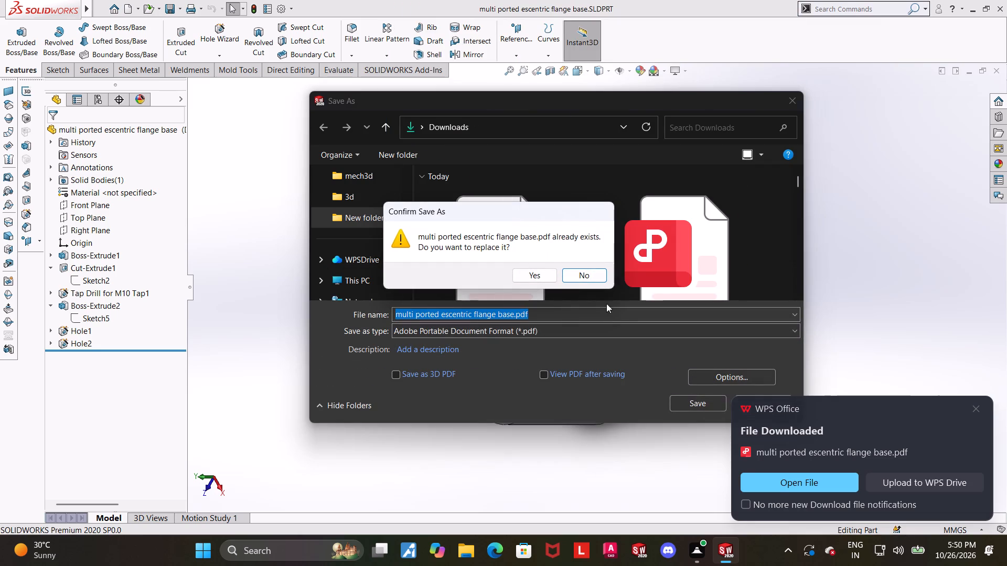
left_click(547, 272)
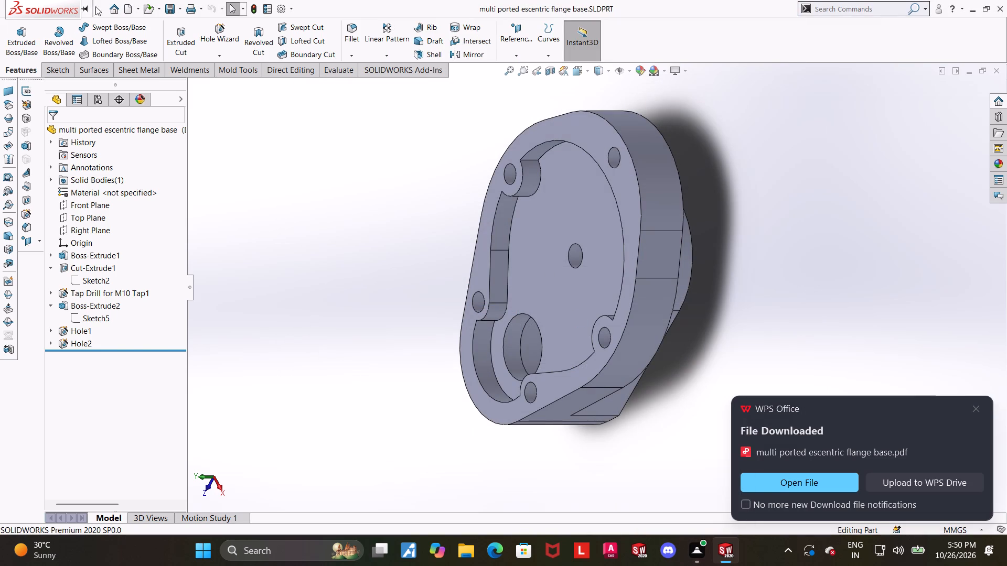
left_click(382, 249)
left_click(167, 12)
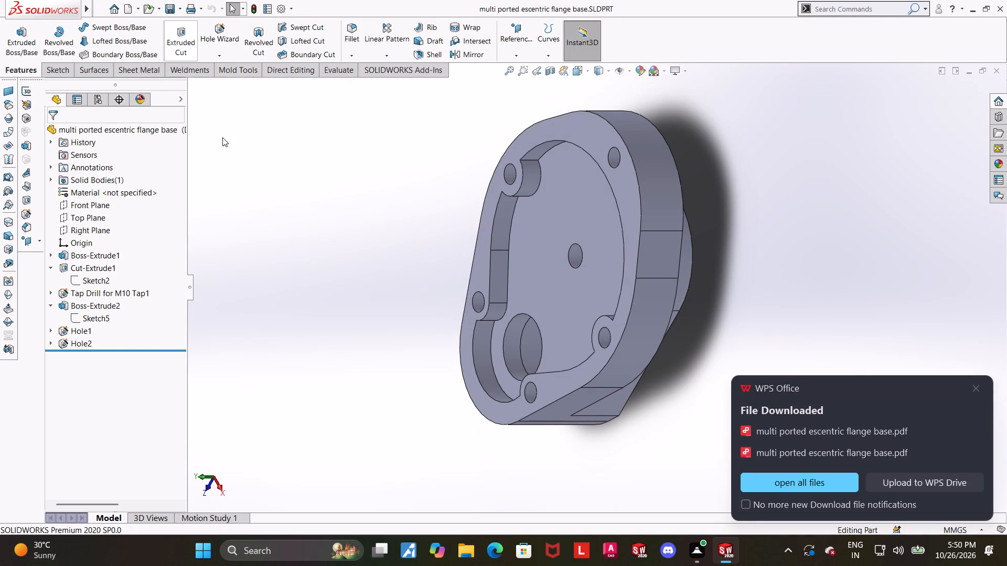